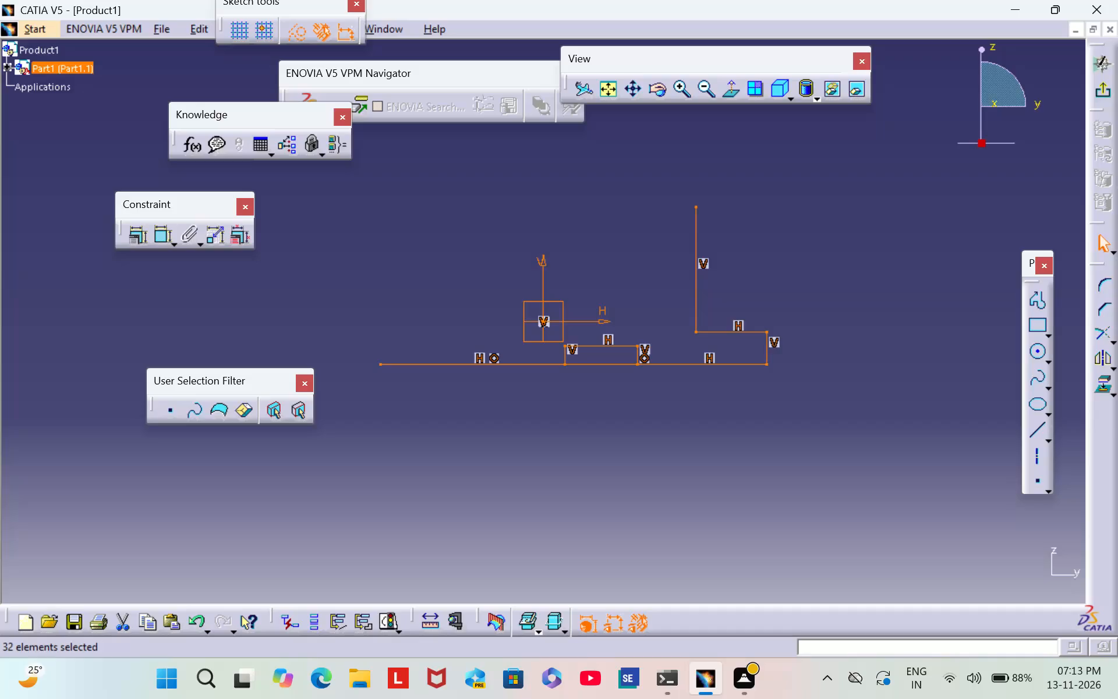
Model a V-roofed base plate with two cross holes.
Delete all the selected lines of the unfinished sketch profile.
{"action": "right_click", "coordinate": [648, 360]}
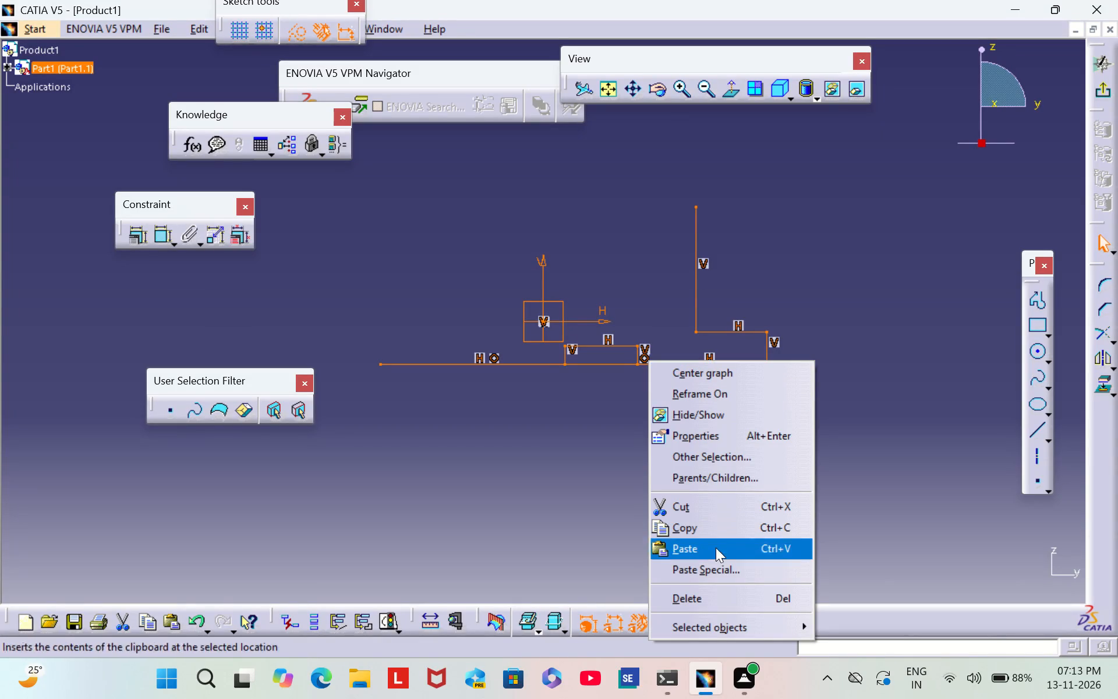
{"action": "left_click", "coordinate": [727, 602]}
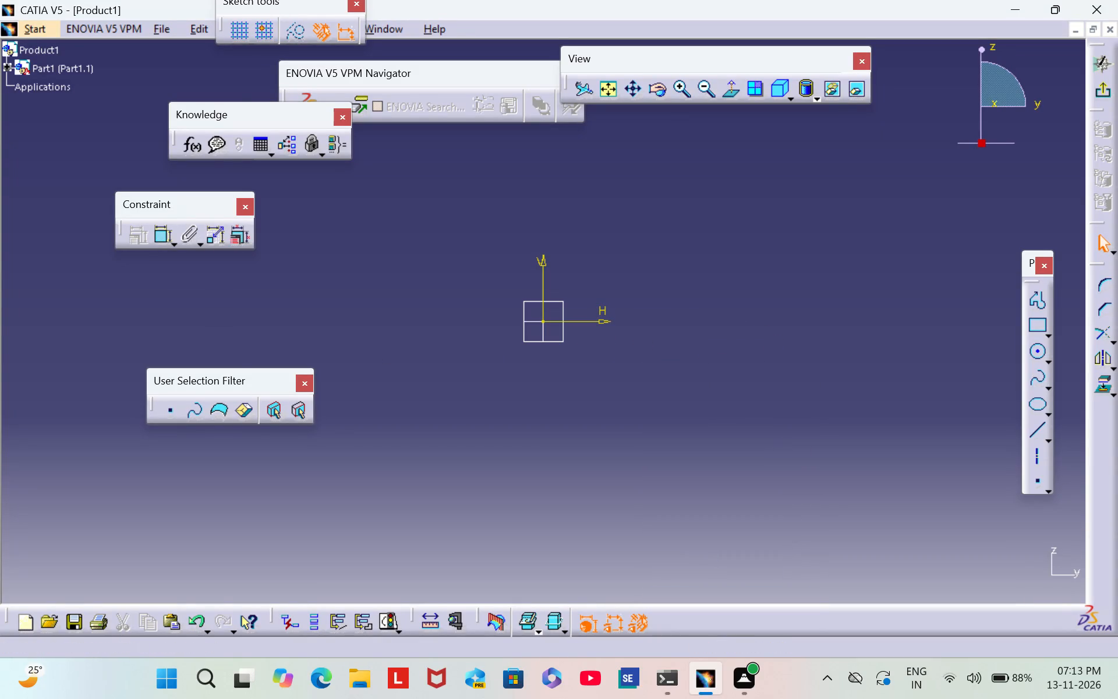
Switch to the Part Design workbench and open a new sketch on the yz plane.
{"action": "left_click", "coordinate": [37, 23]}
{"action": "left_click", "coordinate": [70, 79]}
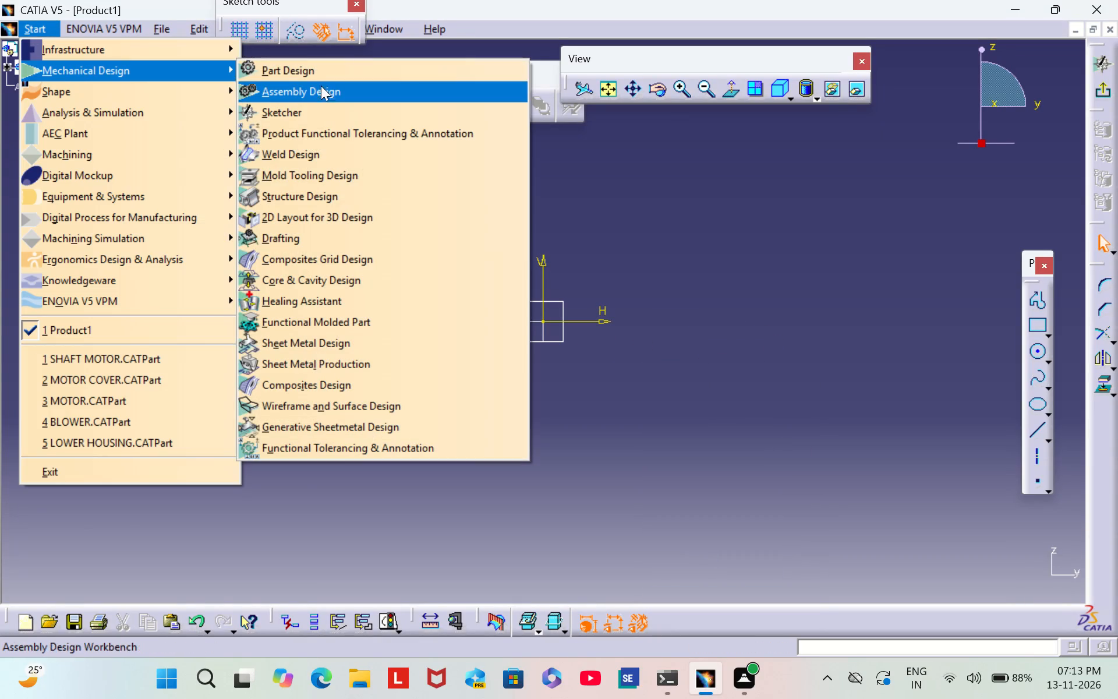
{"action": "left_click", "coordinate": [319, 73]}
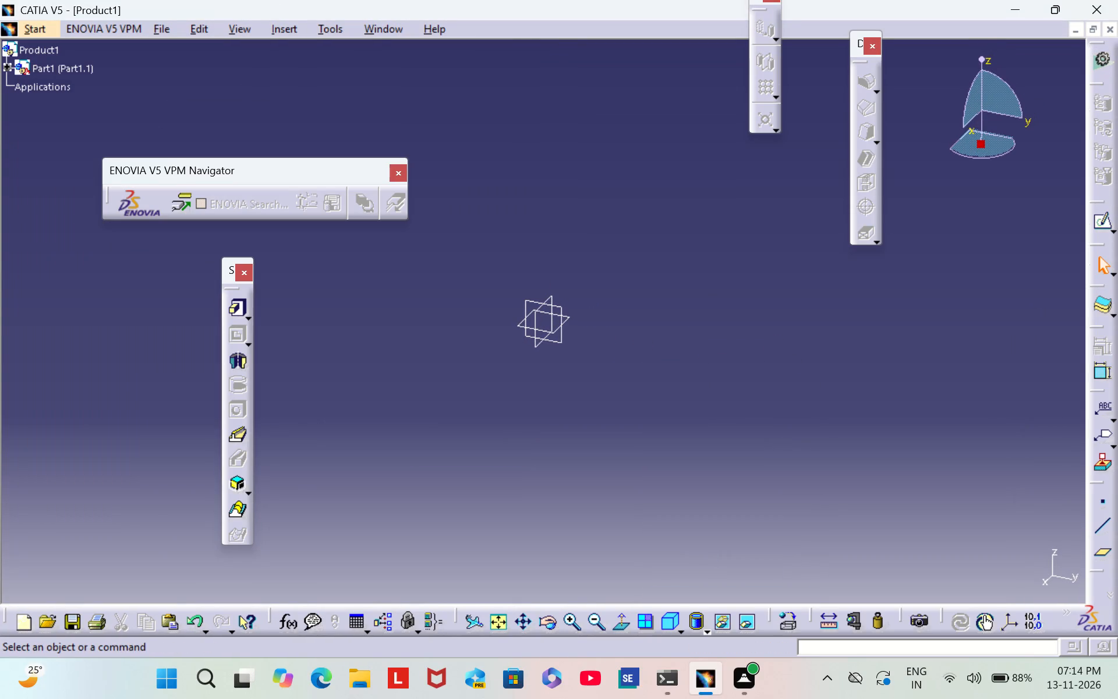
{"action": "left_click", "coordinate": [564, 334]}
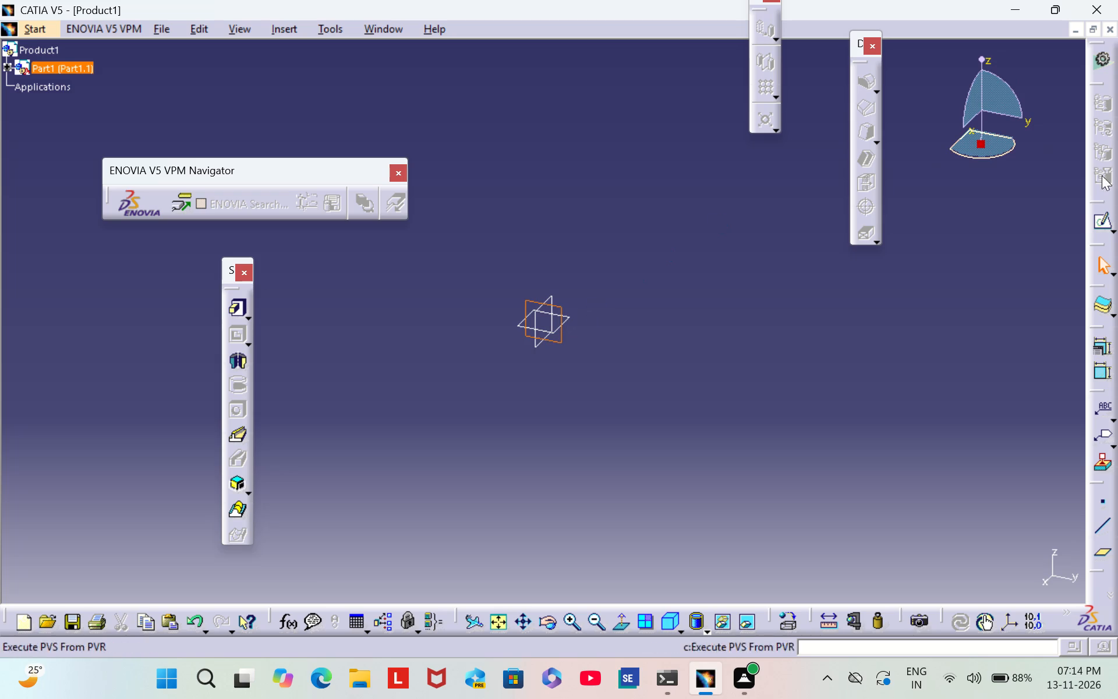
{"action": "left_click", "coordinate": [1101, 226]}
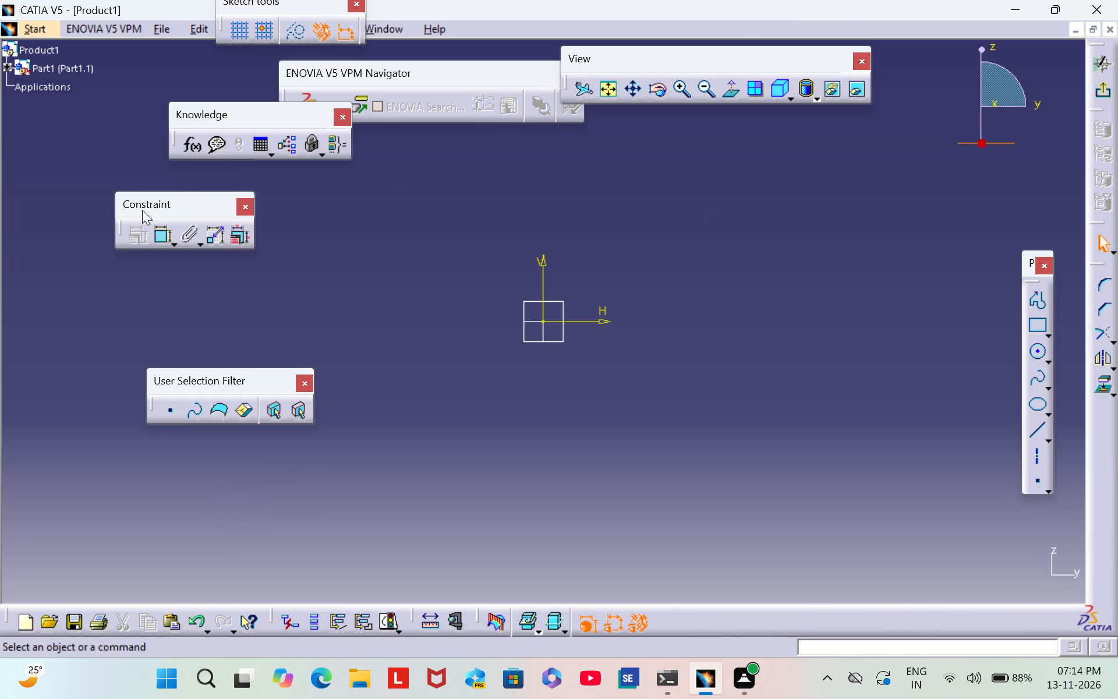
Sketch a closed stepped profile around the origin: base about 146 mm wide and 12 mm high, with a narrower block about 40 mm tall on top.
{"action": "left_click", "coordinate": [1031, 305]}
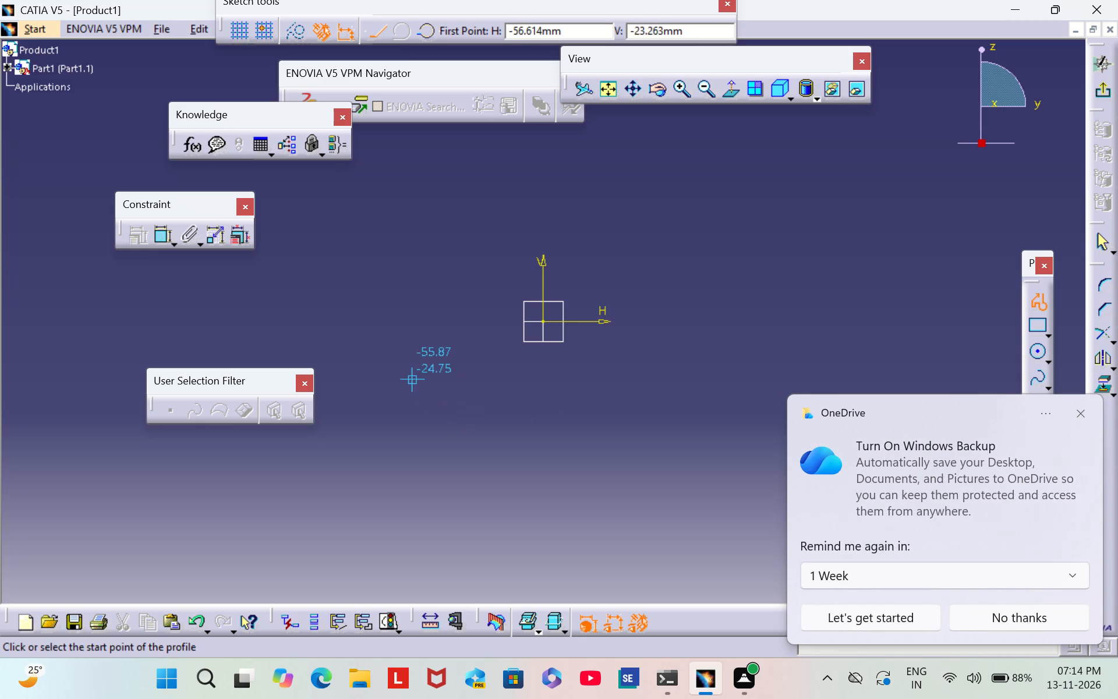
{"action": "left_click", "coordinate": [378, 373]}
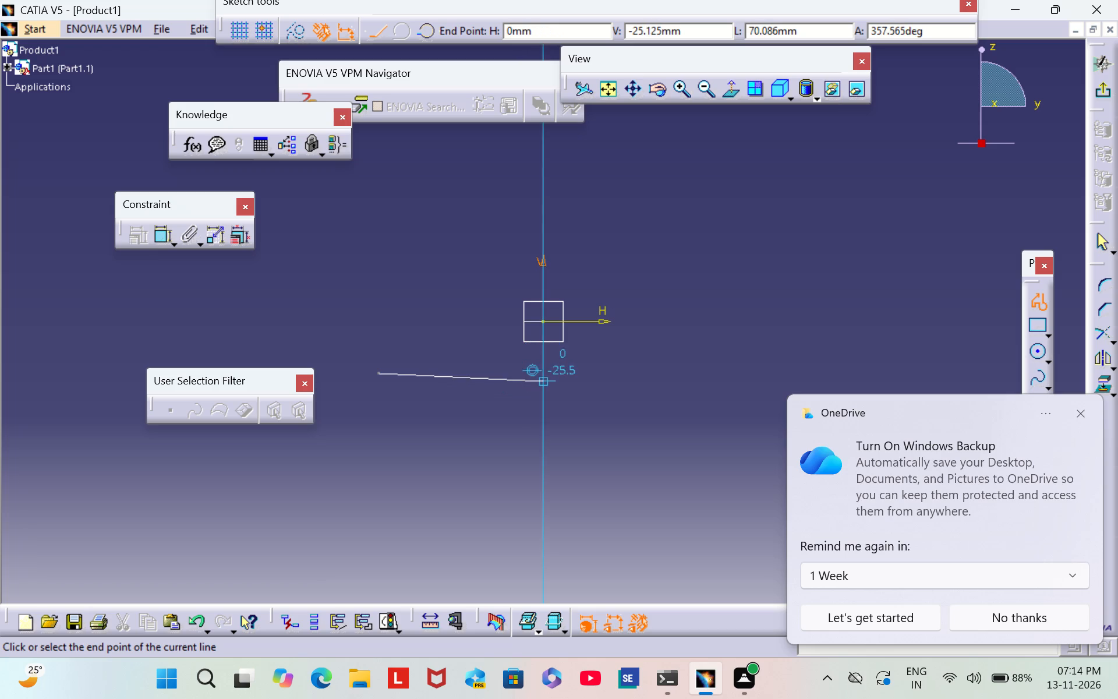
{"action": "left_click", "coordinate": [721, 374]}
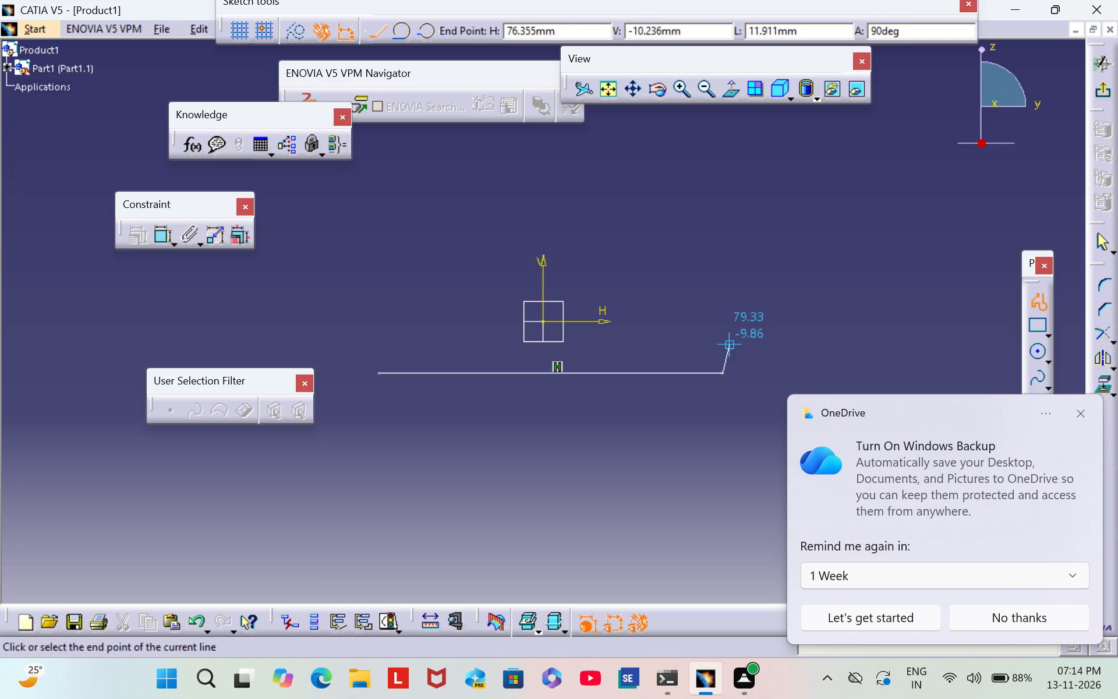
{"action": "left_click", "coordinate": [724, 347]}
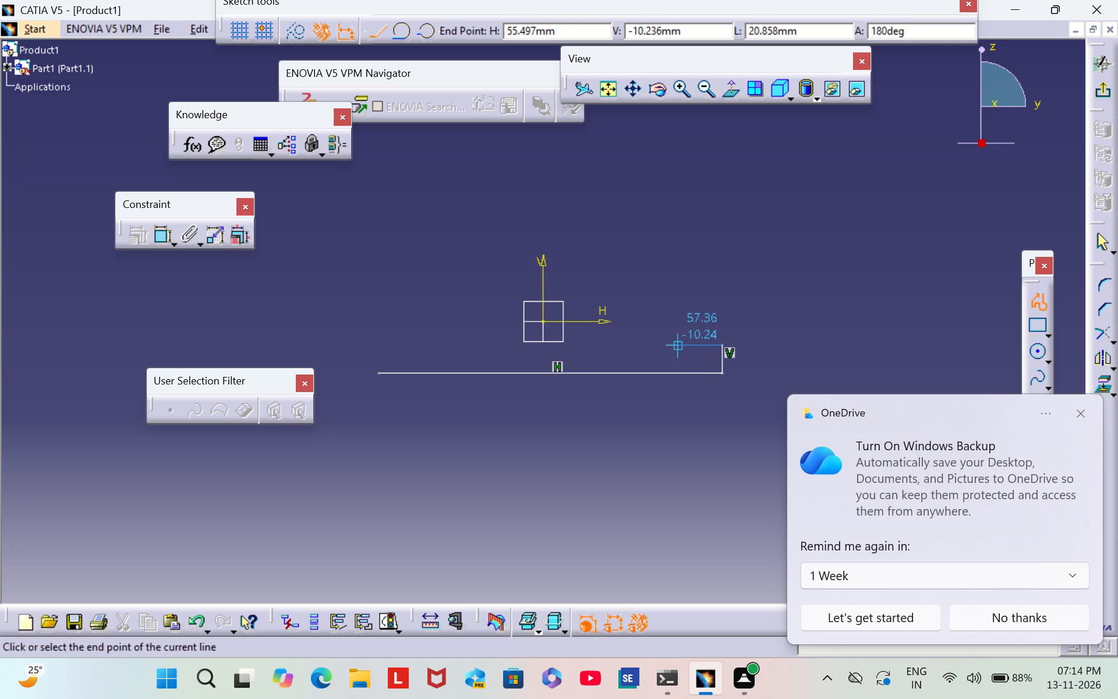
{"action": "left_click", "coordinate": [672, 345]}
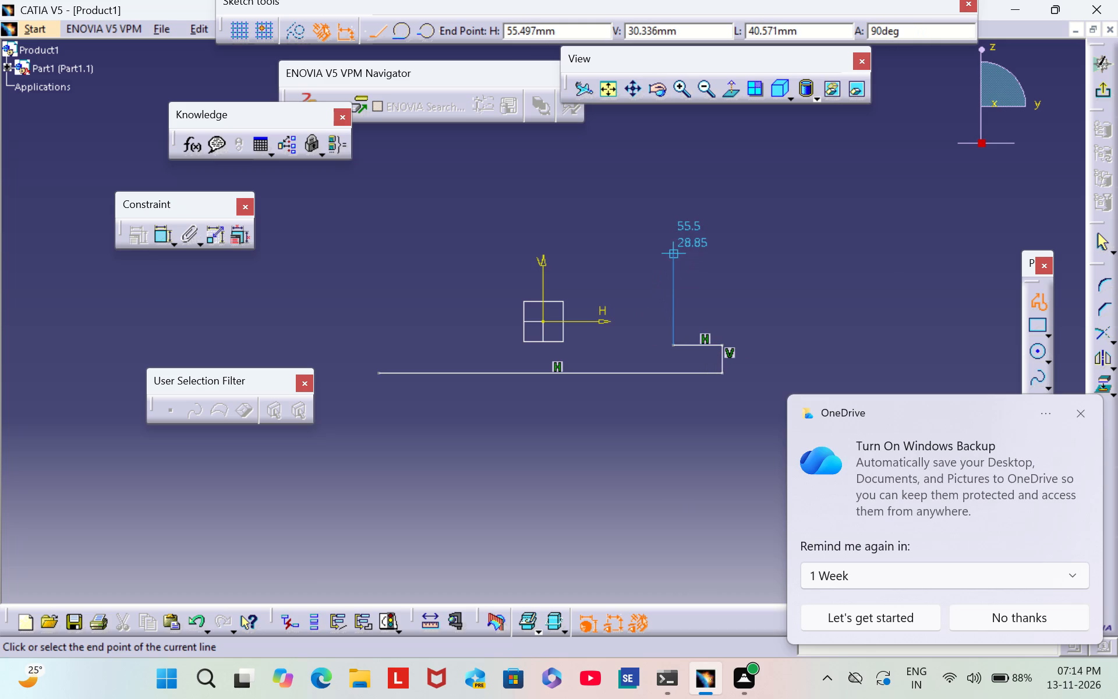
{"action": "left_click", "coordinate": [674, 239]}
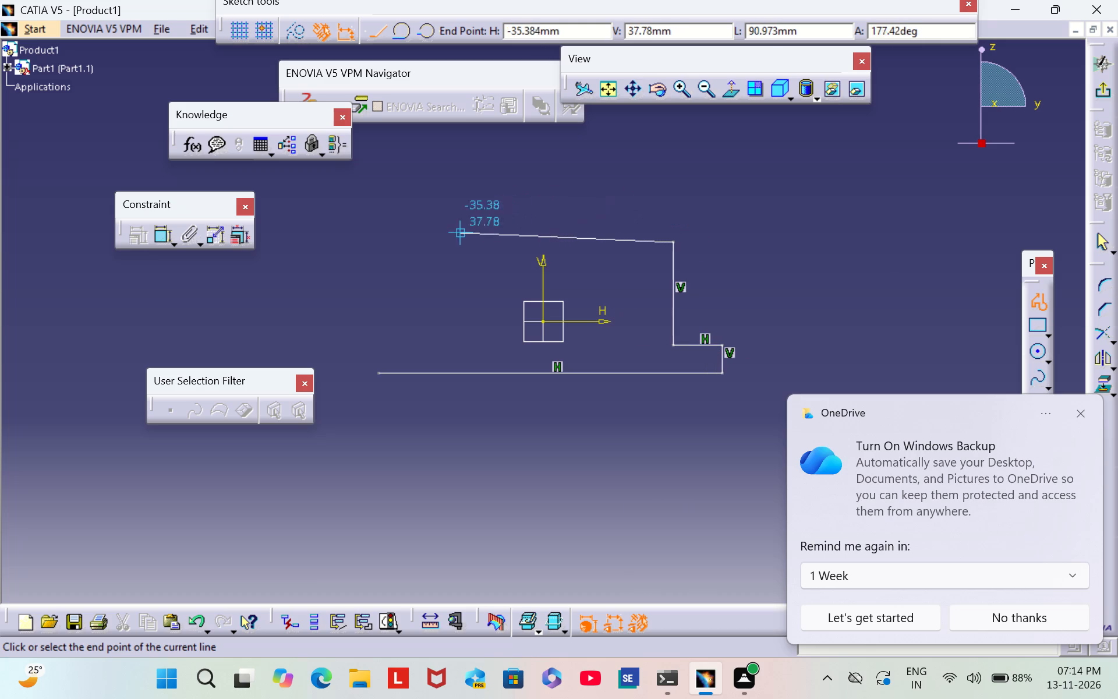
{"action": "left_click", "coordinate": [438, 242]}
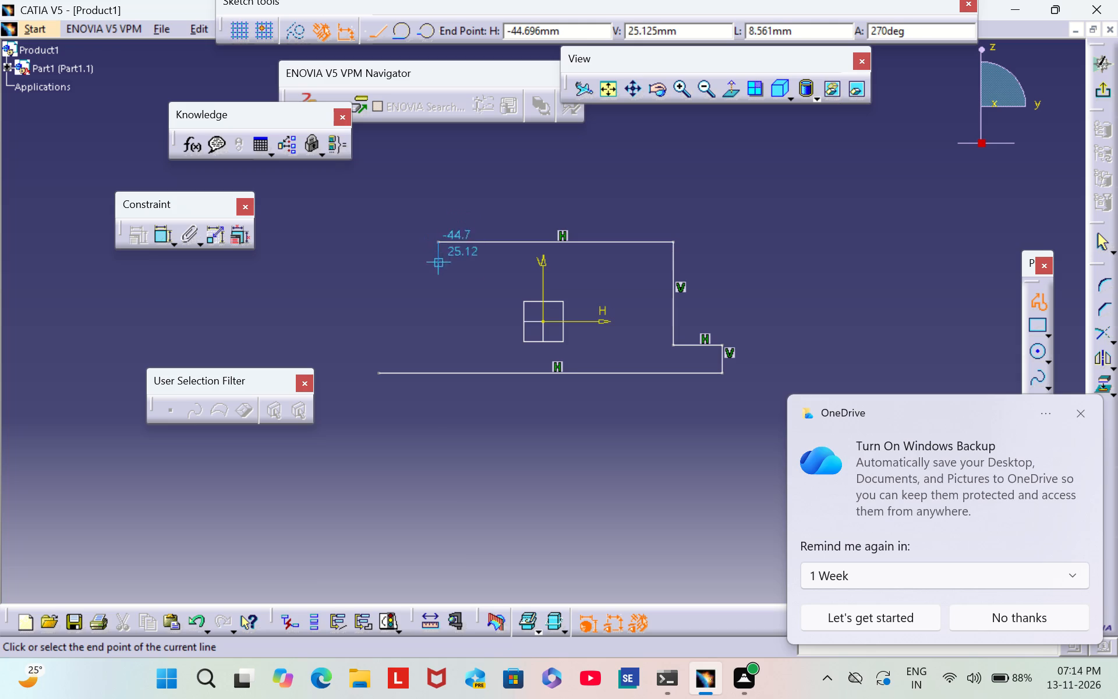
{"action": "left_click", "coordinate": [437, 347]}
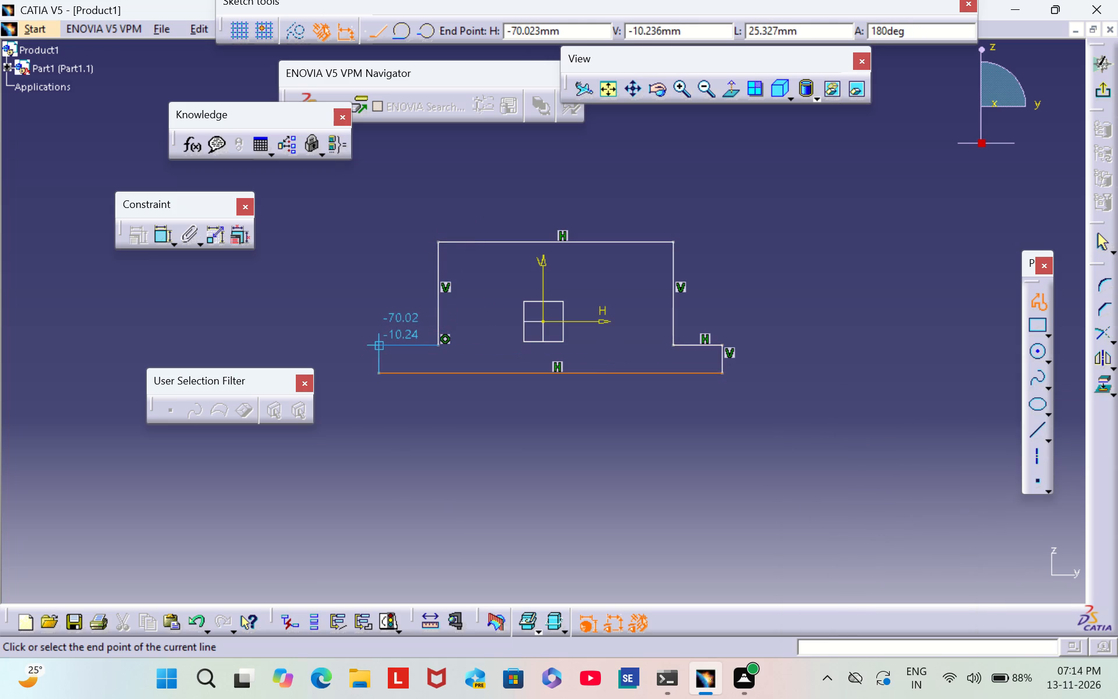
{"action": "left_click", "coordinate": [376, 344]}
{"action": "left_click", "coordinate": [378, 372]}
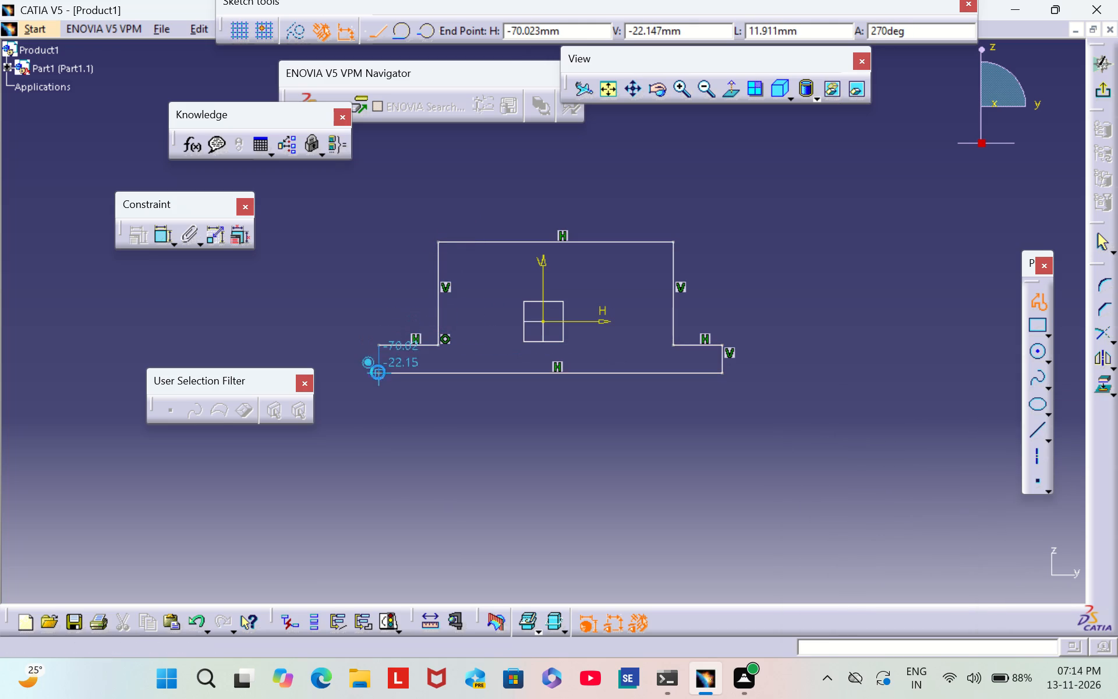
{"action": "left_click", "coordinate": [347, 409]}
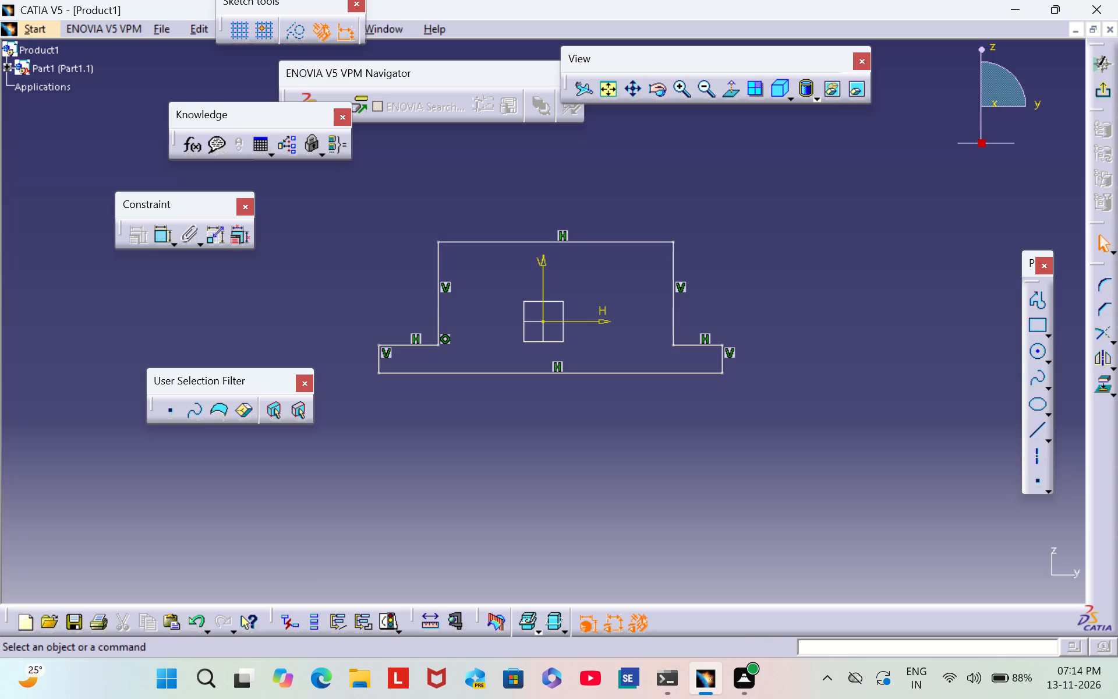
Constrain the two short vertical end edges of the base to be symmetric about the vertical axis.
{"action": "double_click", "coordinate": [162, 235]}
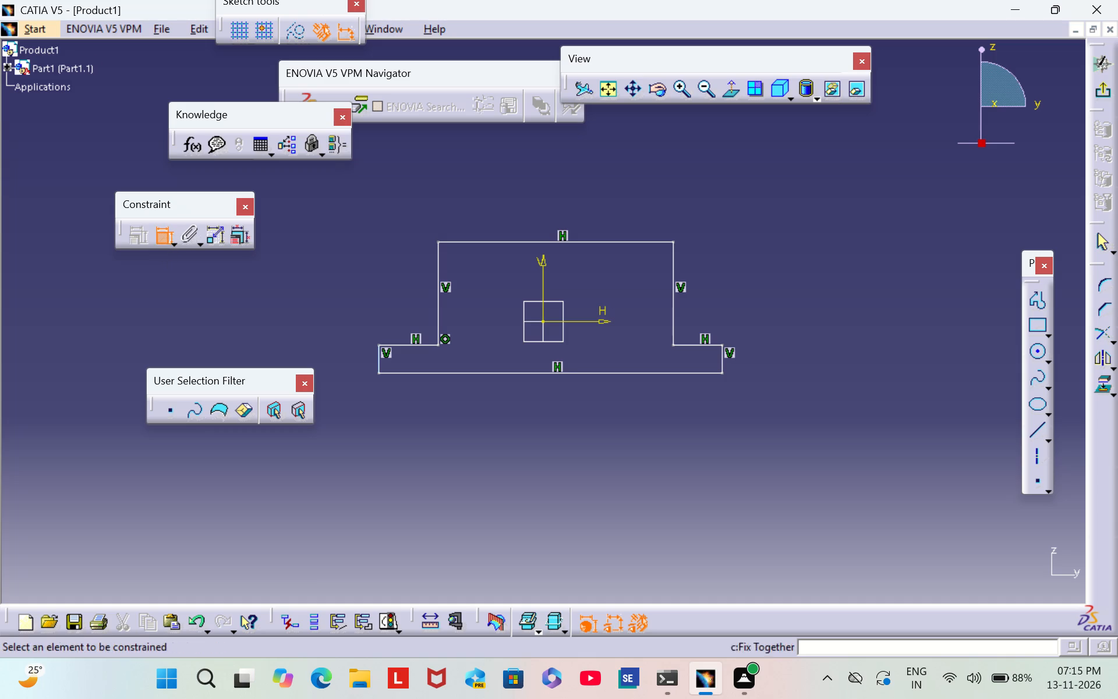
{"action": "left_click", "coordinate": [378, 365]}
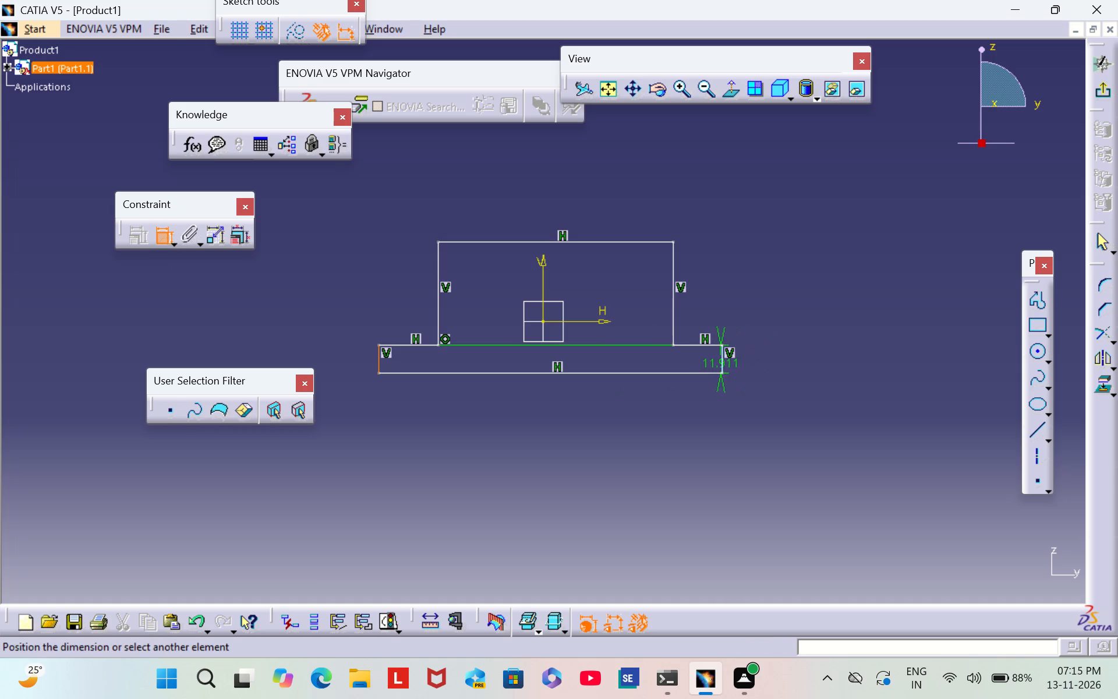
{"action": "left_click", "coordinate": [722, 365]}
{"action": "right_click", "coordinate": [644, 367]}
{"action": "left_click", "coordinate": [756, 532]}
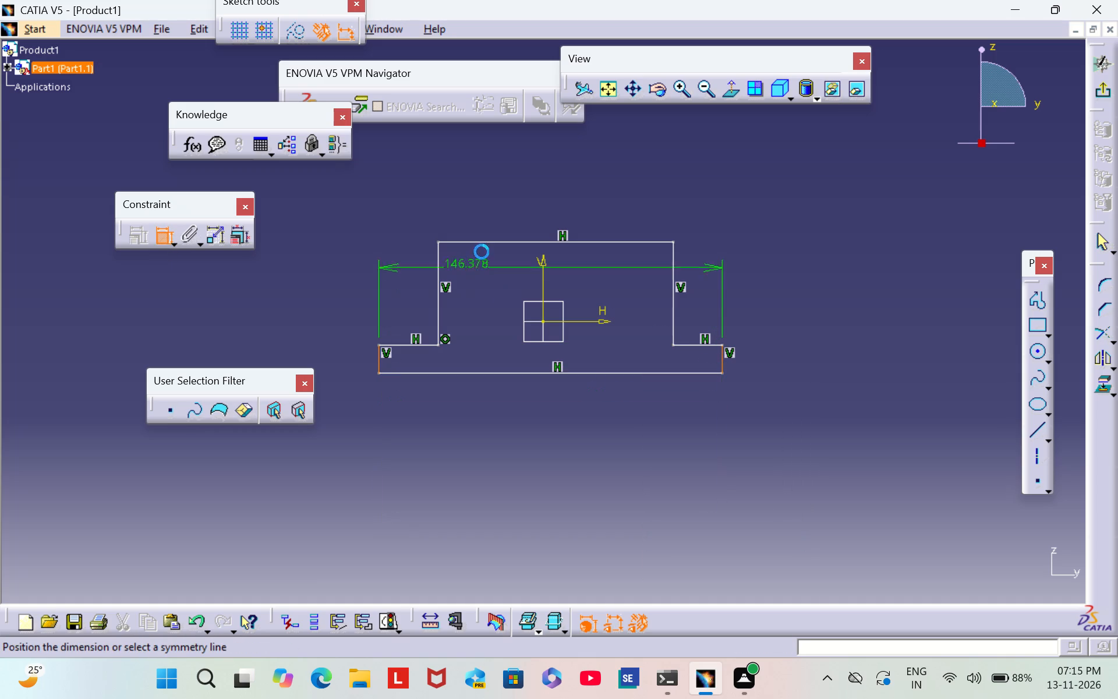
{"action": "left_click", "coordinate": [542, 269]}
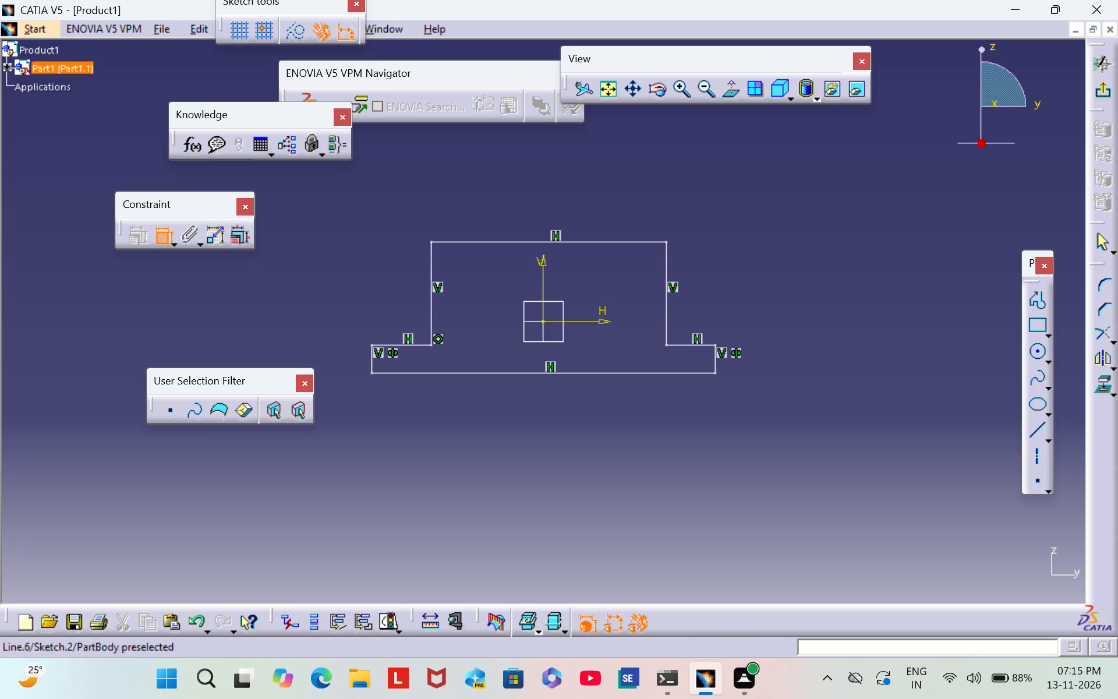
Dimension the bottom base line below the profile and set its length to 70 mm.
{"action": "left_click", "coordinate": [562, 375]}
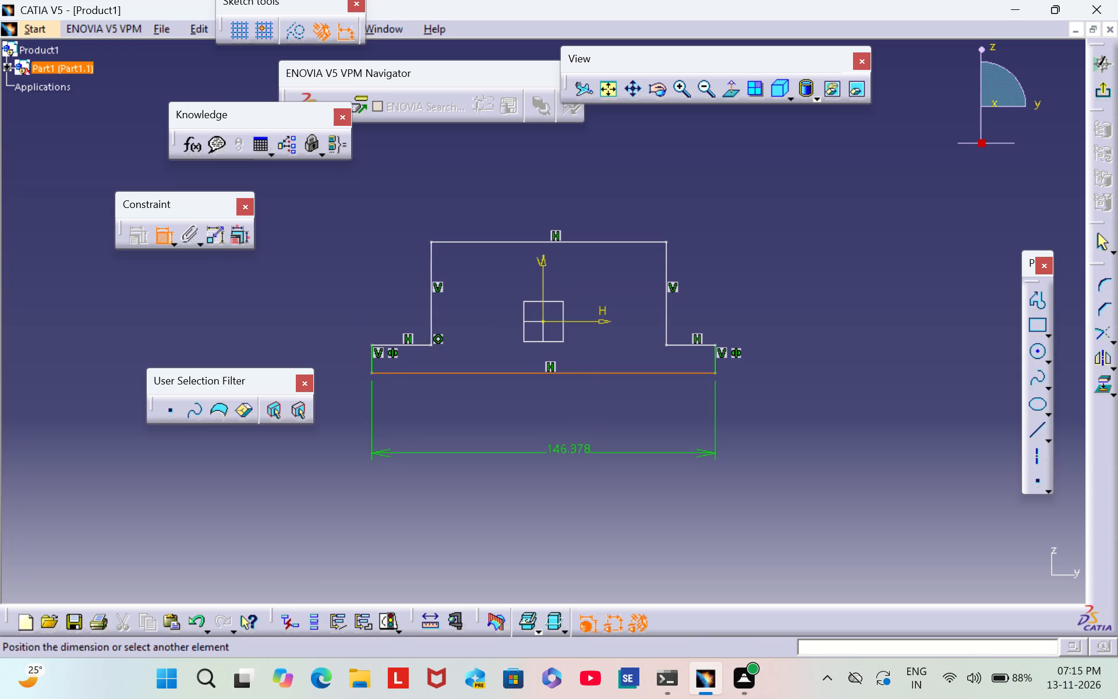
{"action": "left_click", "coordinate": [551, 435]}
{"action": "double_click", "coordinate": [562, 435]}
{"action": "key", "text": "BackSpace"}
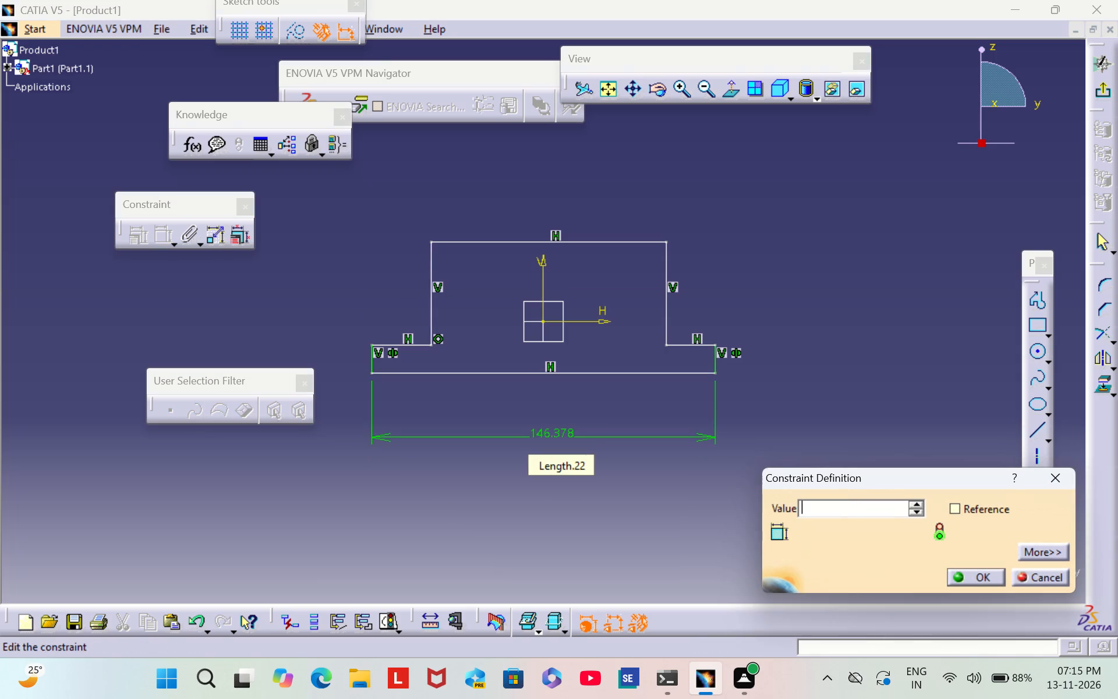
{"action": "type", "text": "70"}
{"action": "key", "text": "Return"}
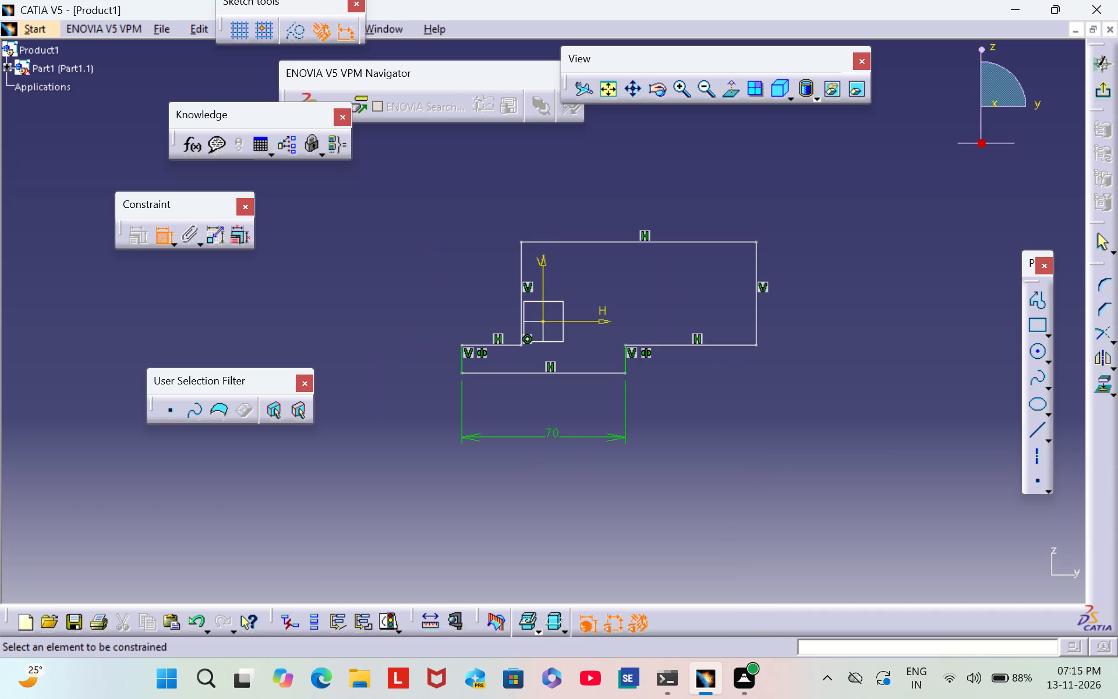
{"action": "left_click", "coordinate": [827, 376]}
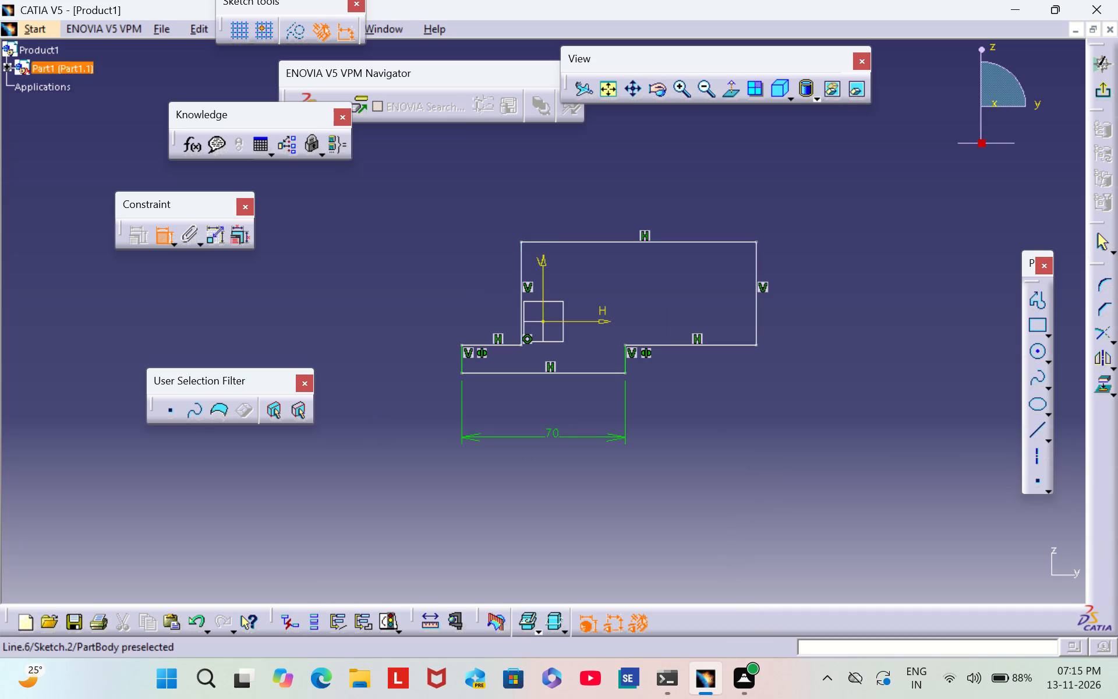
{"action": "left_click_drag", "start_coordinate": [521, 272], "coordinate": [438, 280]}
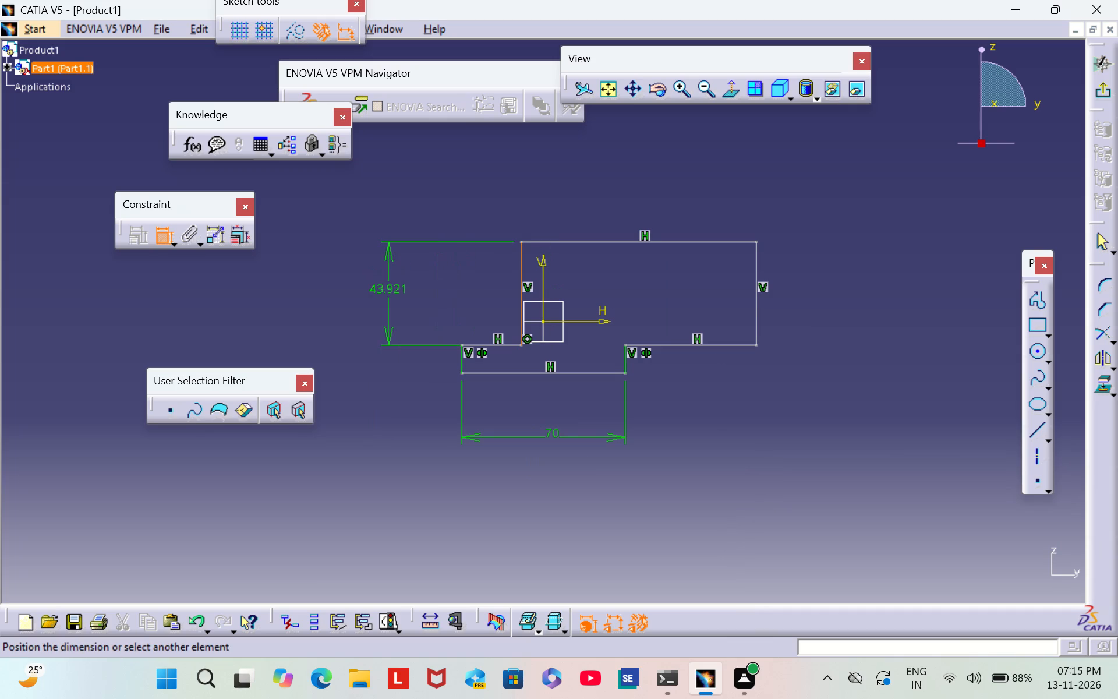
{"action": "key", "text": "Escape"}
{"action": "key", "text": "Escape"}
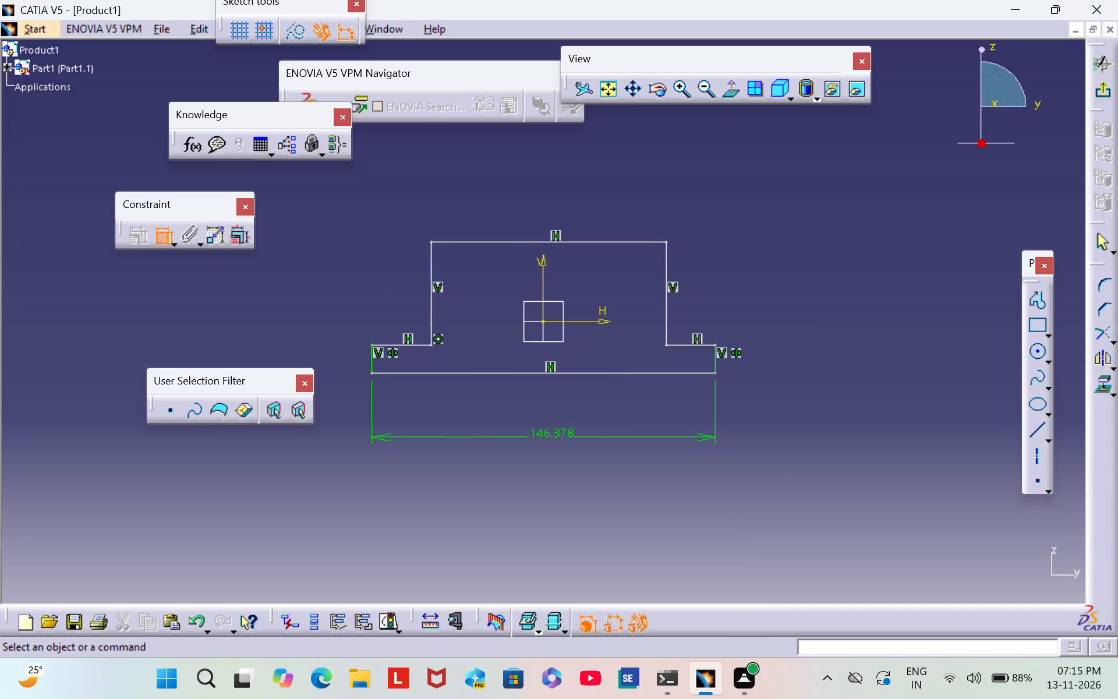
Set the base line's length dimension to 70 mm.
{"action": "double_click", "coordinate": [548, 442]}
{"action": "double_click", "coordinate": [549, 435]}
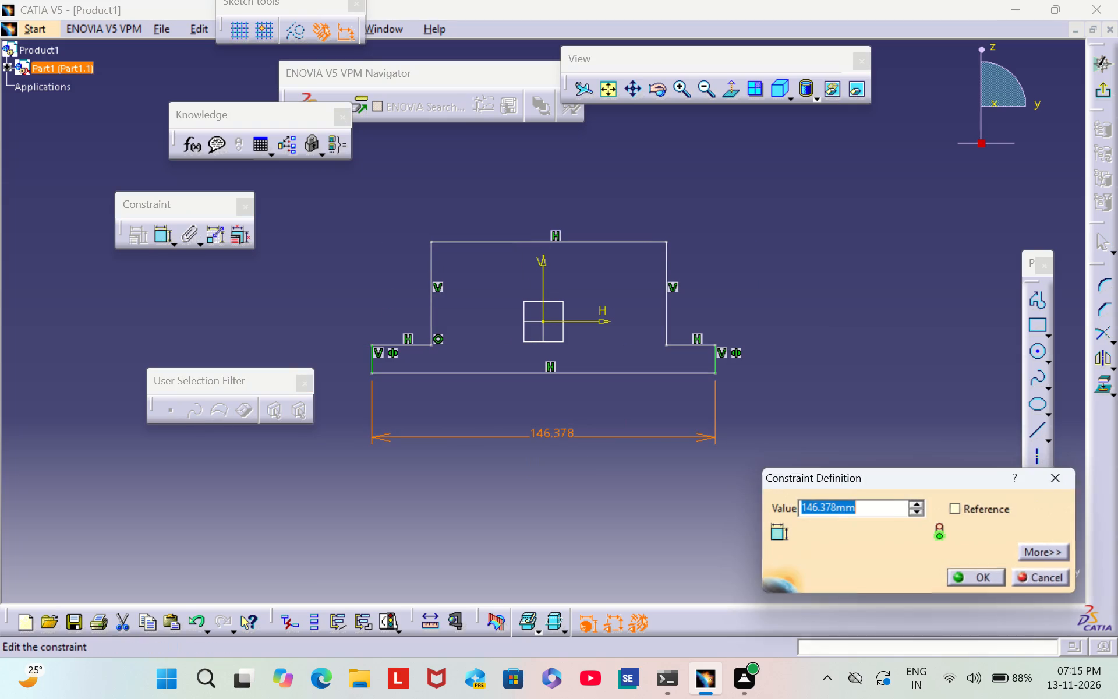
{"action": "key", "text": "BackSpace"}
{"action": "type", "text": "70"}
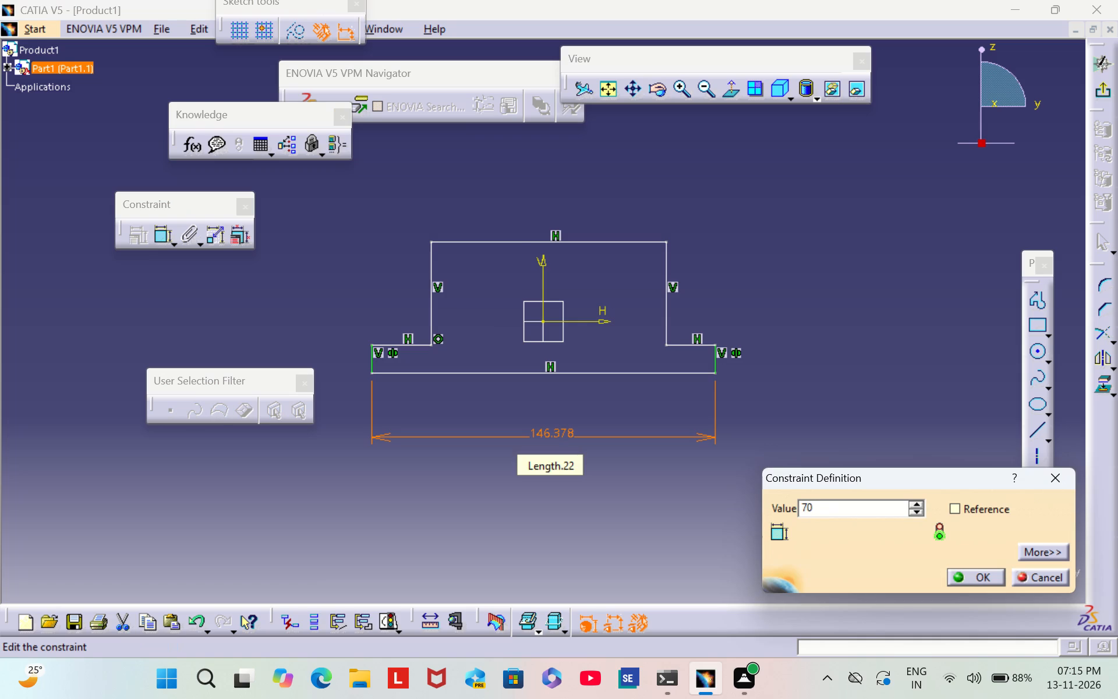
{"action": "key", "text": "Return"}
{"action": "left_click", "coordinate": [797, 362]}
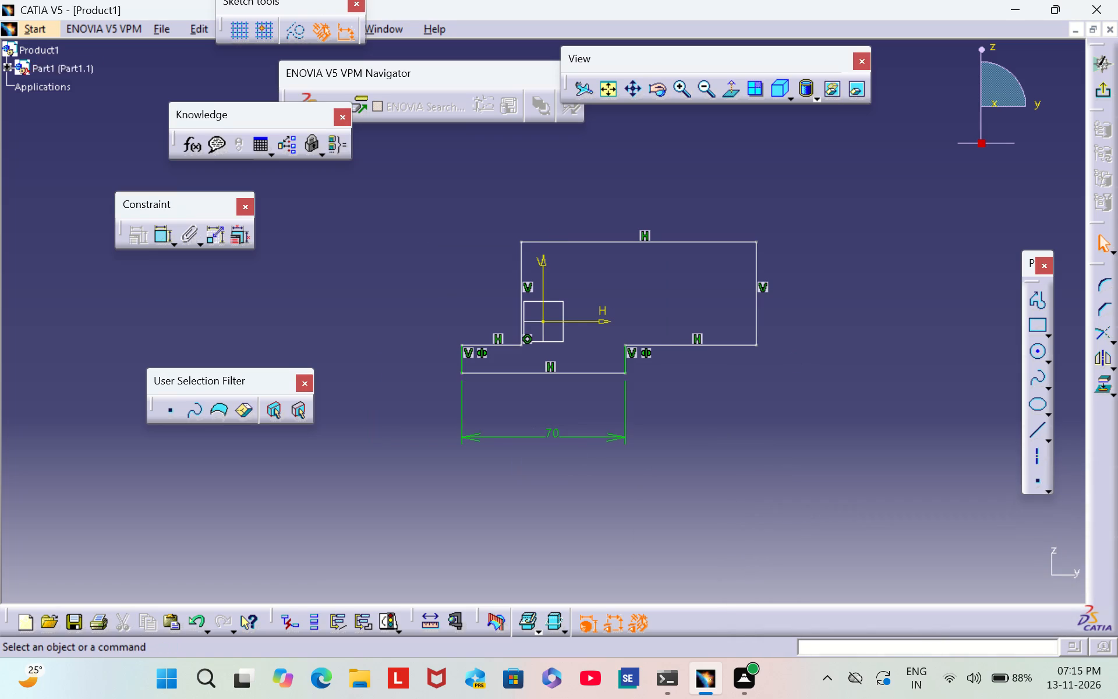
Move the upper block's two vertical sides inward so the block stands within the base width, leaving a short ledge at each end.
{"action": "left_click_drag", "start_coordinate": [520, 255], "coordinate": [365, 239]}
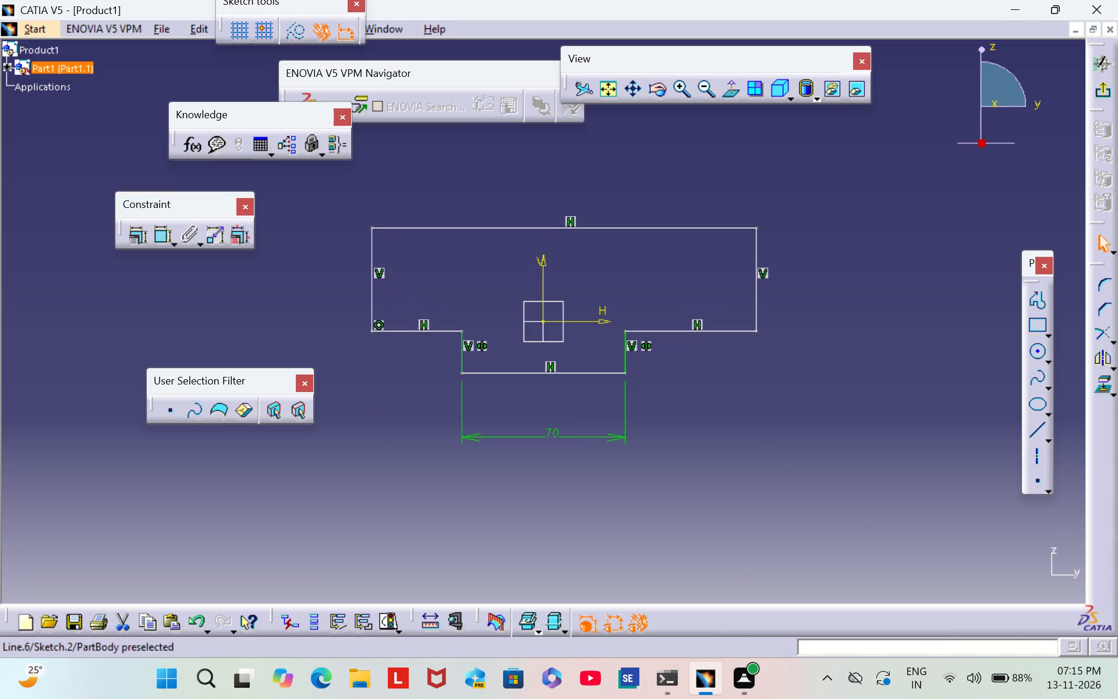
{"action": "left_click_drag", "start_coordinate": [365, 239], "coordinate": [359, 236]}
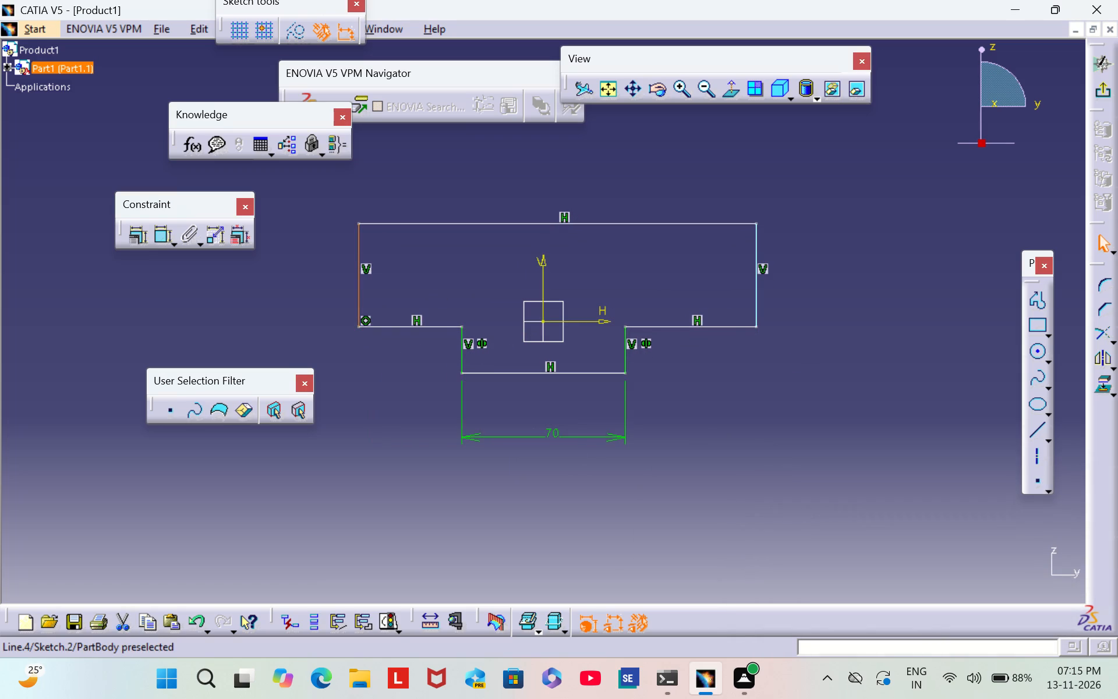
{"action": "left_click_drag", "start_coordinate": [755, 270], "coordinate": [723, 272]}
{"action": "left_click", "coordinate": [799, 277]}
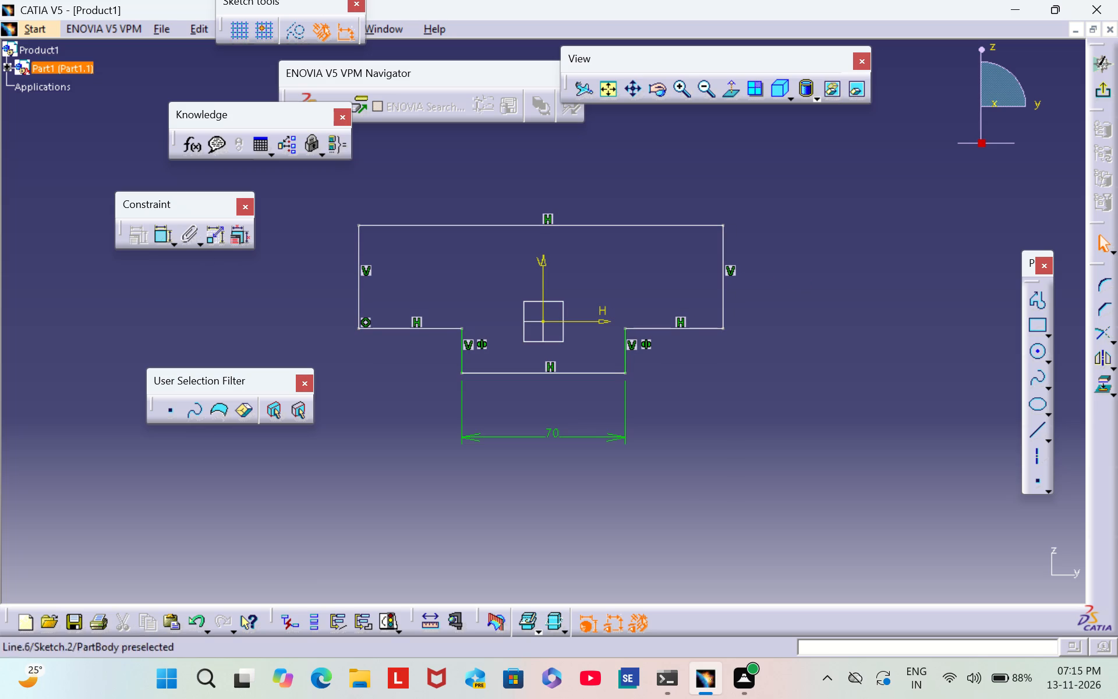
{"action": "left_click_drag", "start_coordinate": [358, 263], "coordinate": [497, 280]}
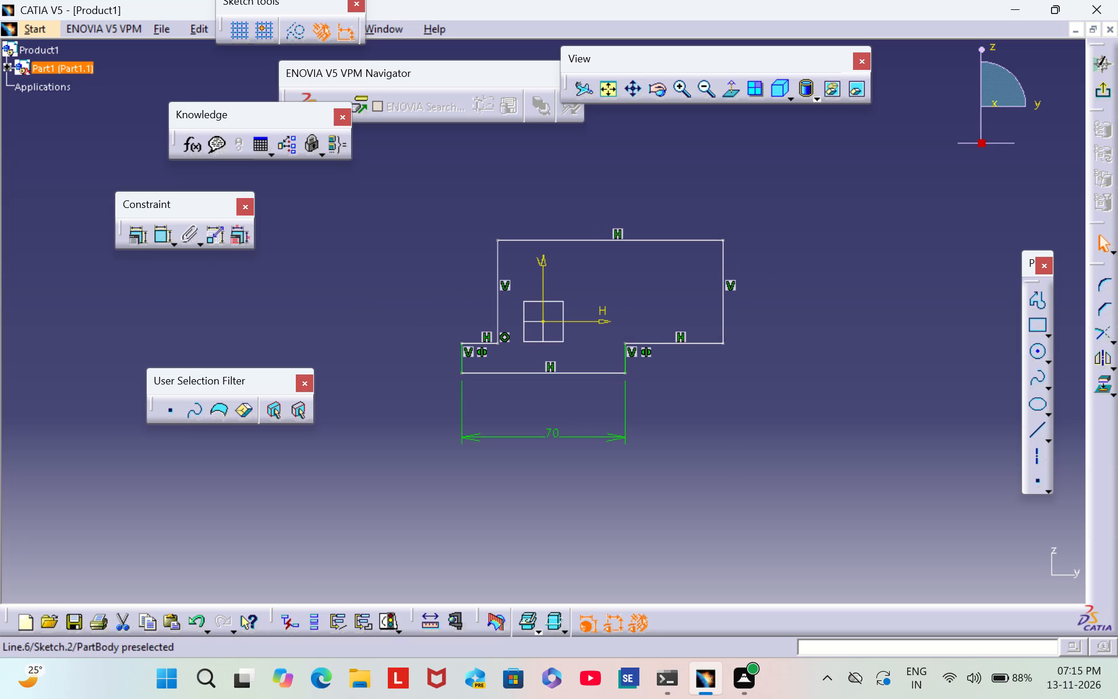
{"action": "left_click_drag", "start_coordinate": [723, 320], "coordinate": [603, 318]}
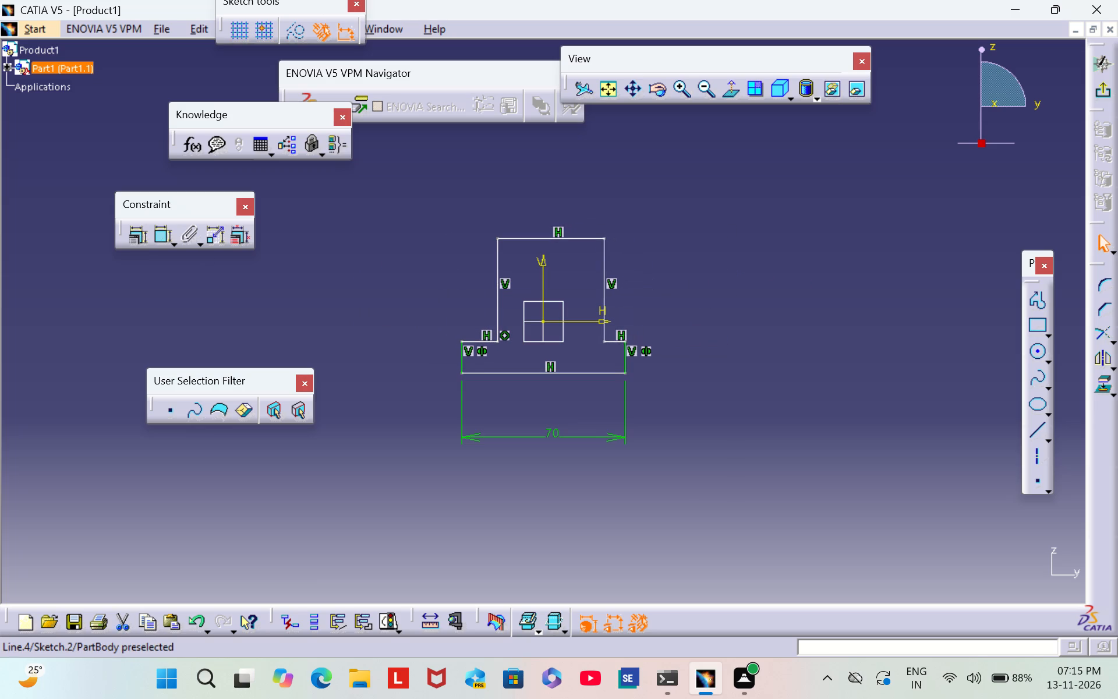
{"action": "left_click_drag", "start_coordinate": [603, 318], "coordinate": [599, 318]}
{"action": "left_click", "coordinate": [767, 276]}
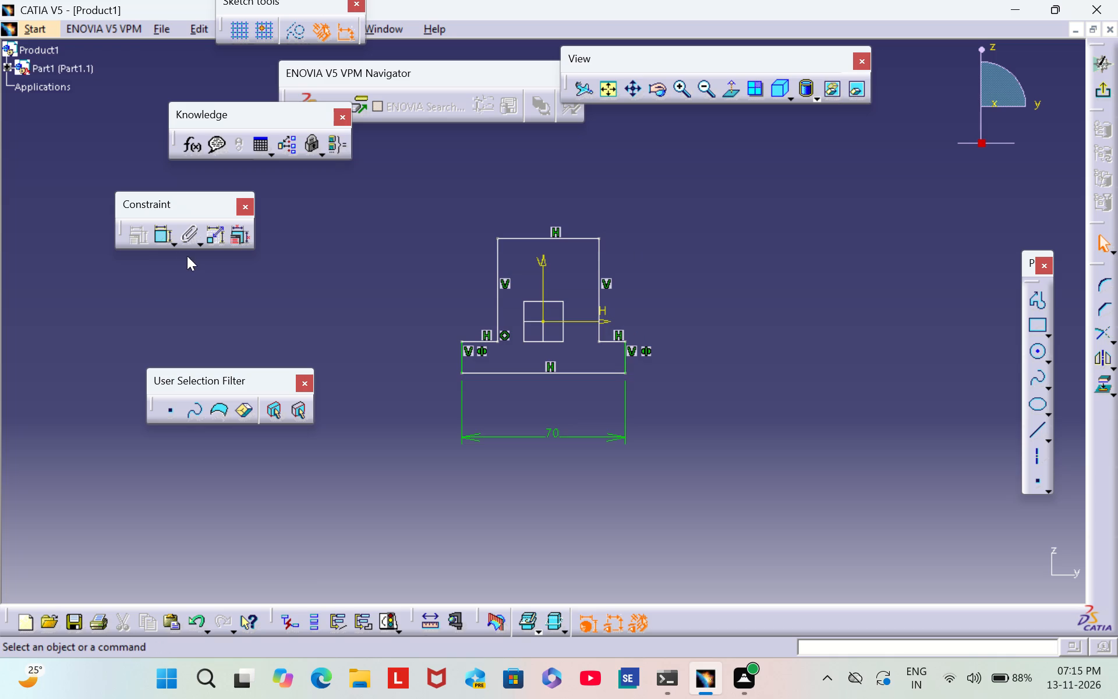
Dimension the left vertical end edge of the base and set its height to 5 mm.
{"action": "triple_click", "coordinate": [680, 94]}
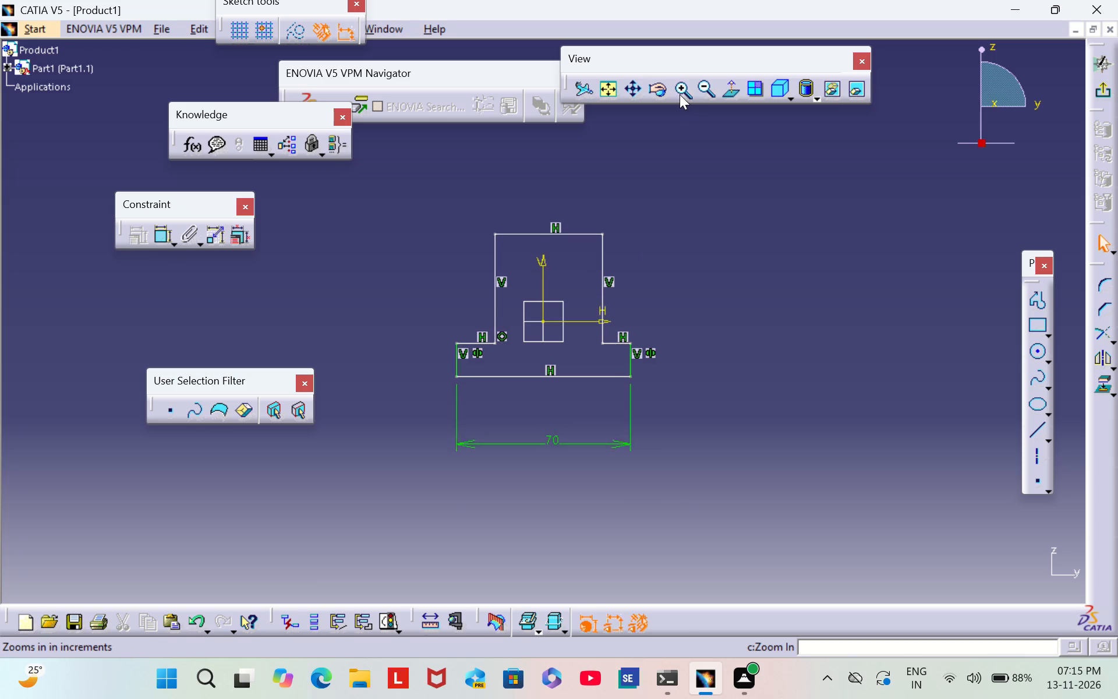
{"action": "triple_click", "coordinate": [680, 94]}
{"action": "double_click", "coordinate": [680, 94]}
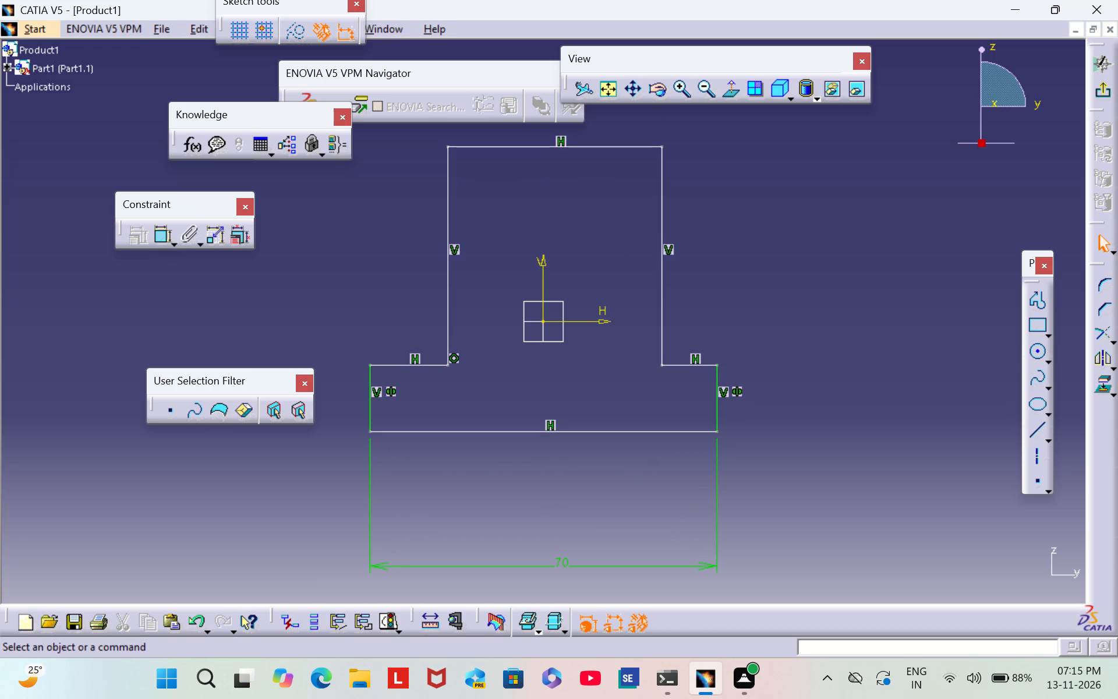
{"action": "left_click", "coordinate": [164, 235]}
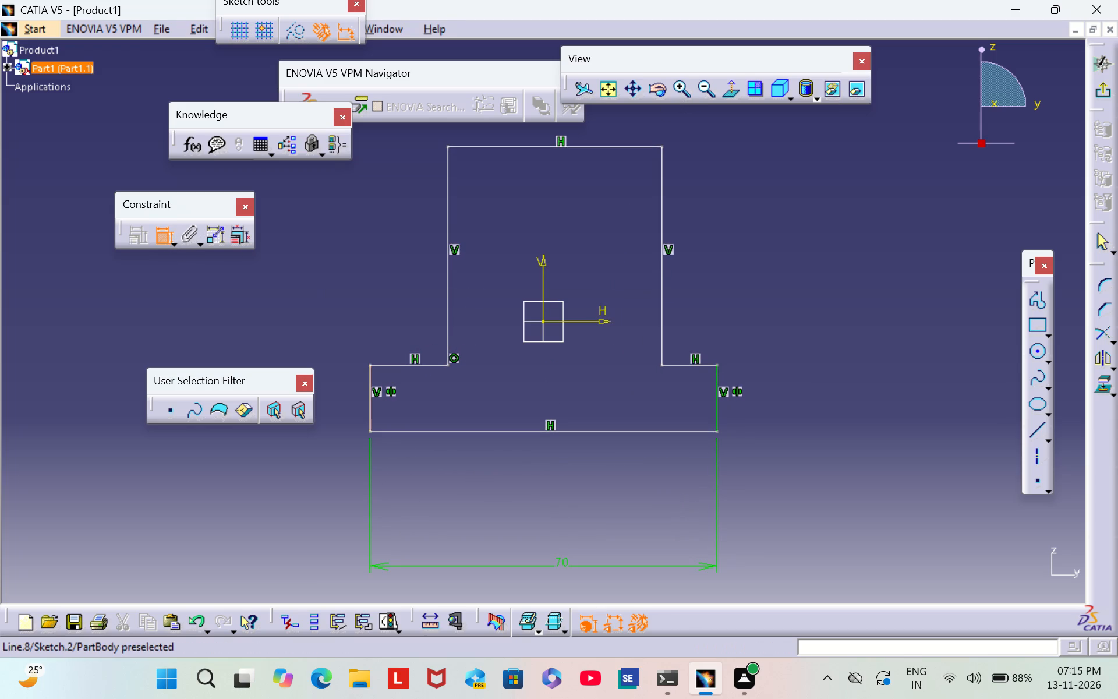
{"action": "left_click", "coordinate": [370, 411]}
{"action": "left_click", "coordinate": [333, 332]}
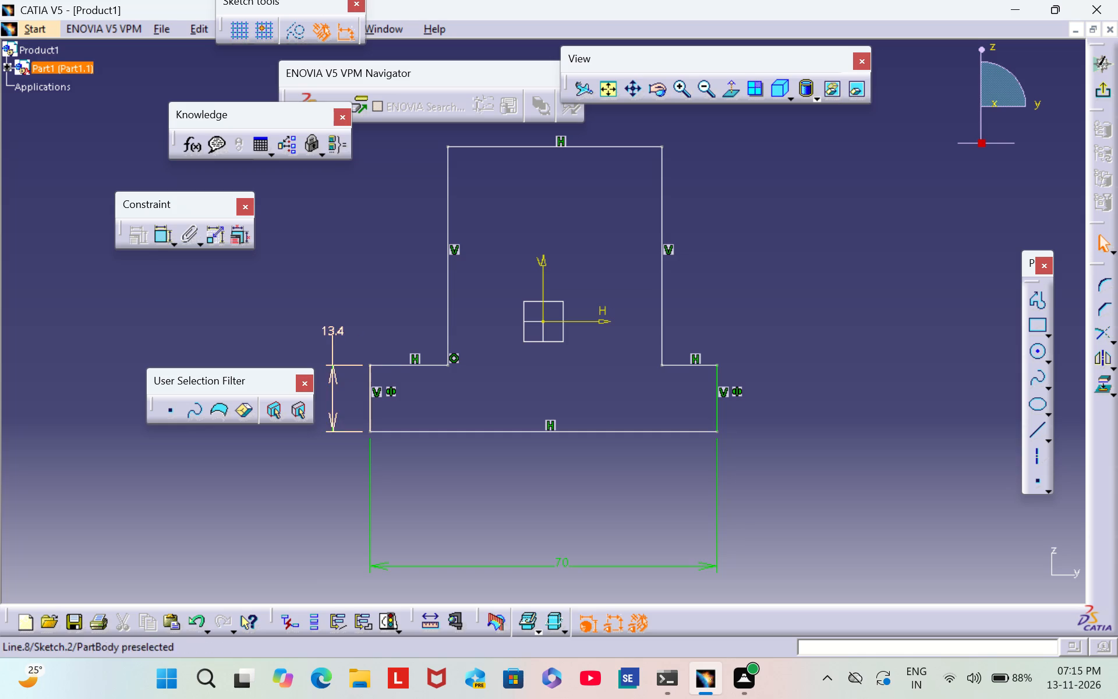
{"action": "double_click", "coordinate": [336, 330]}
{"action": "key", "text": "BackSpace"}
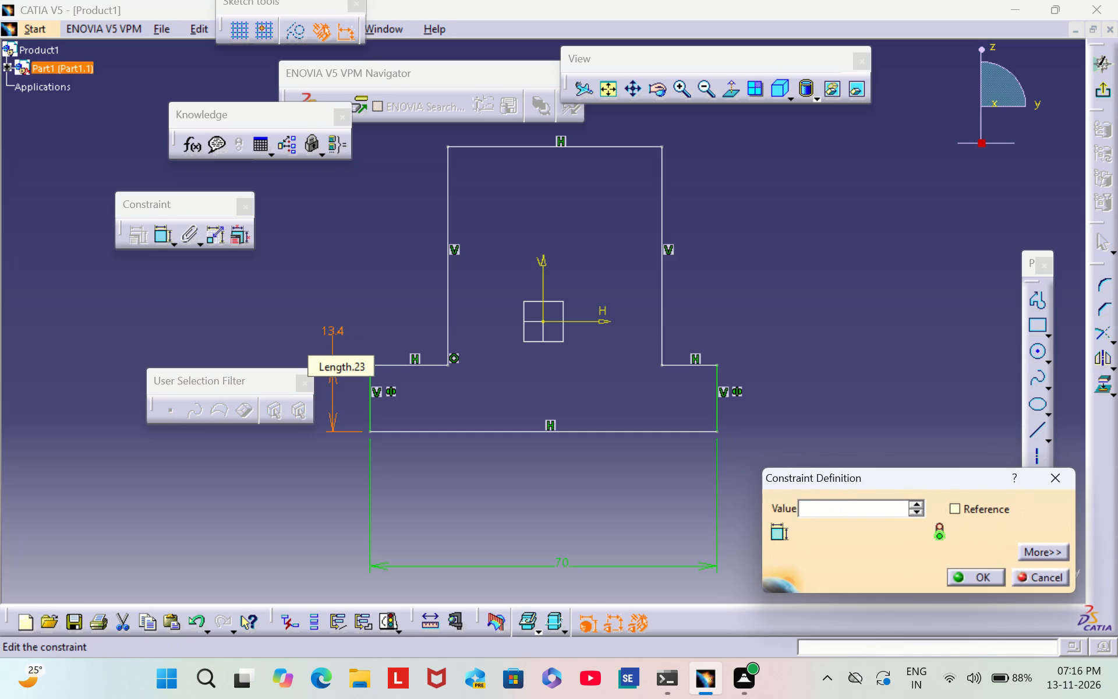
{"action": "key", "text": "5"}
{"action": "key", "text": "Return"}
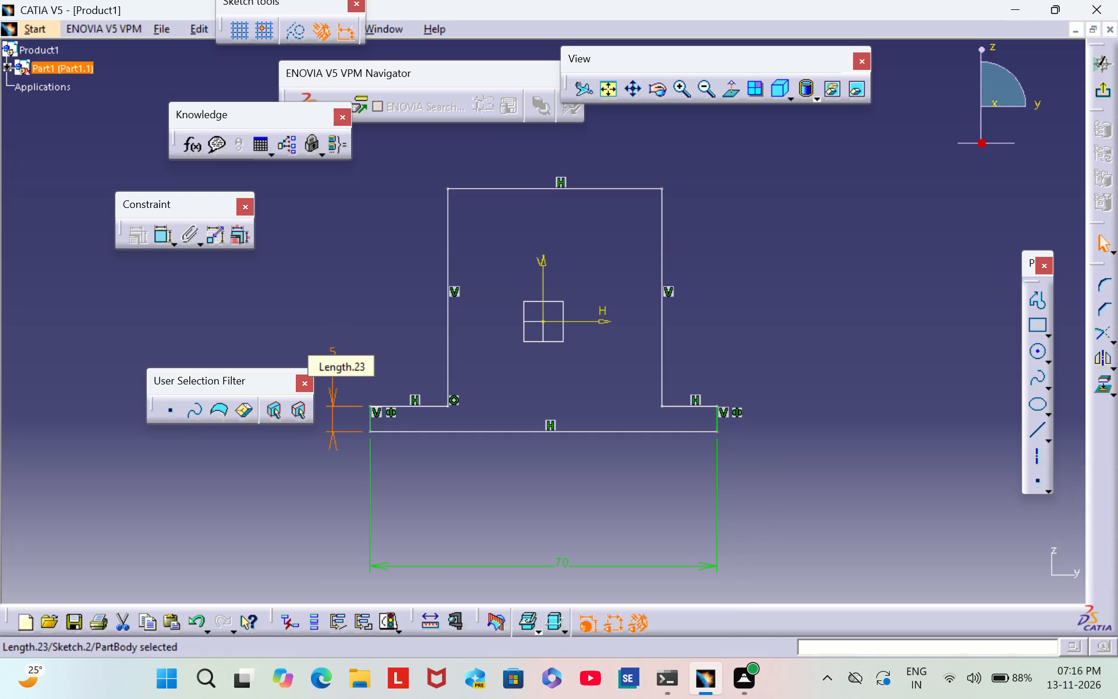
{"action": "left_click", "coordinate": [349, 327]}
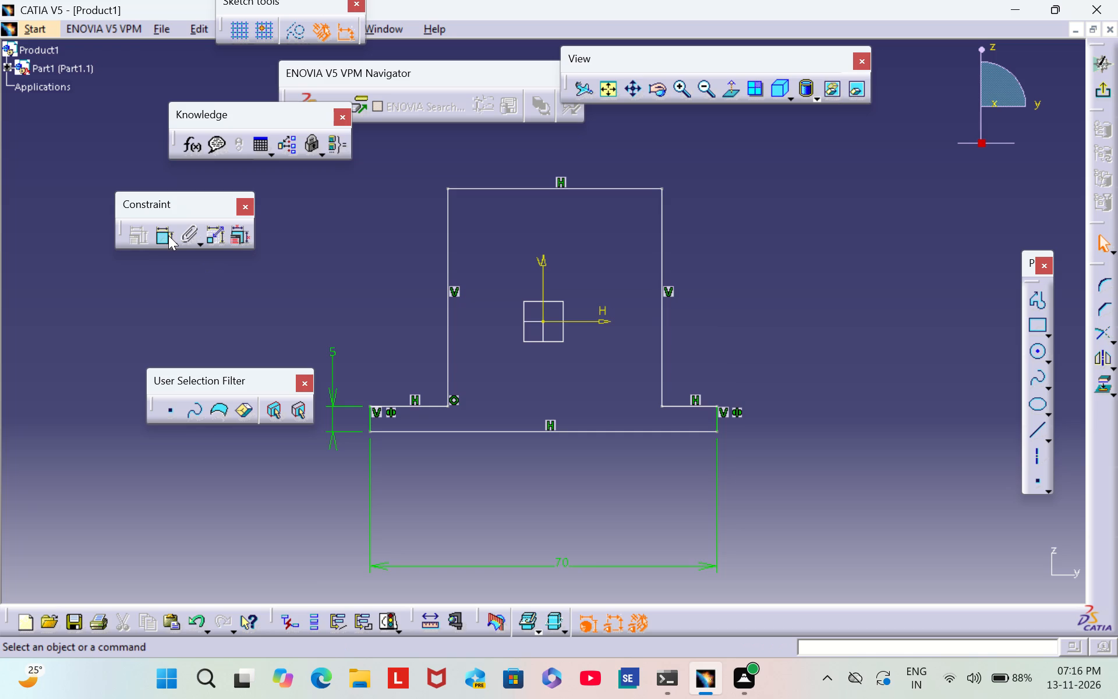
Dimension the right-hand ledge beside the upper block and set its length to 9 mm.
{"action": "left_click", "coordinate": [168, 234]}
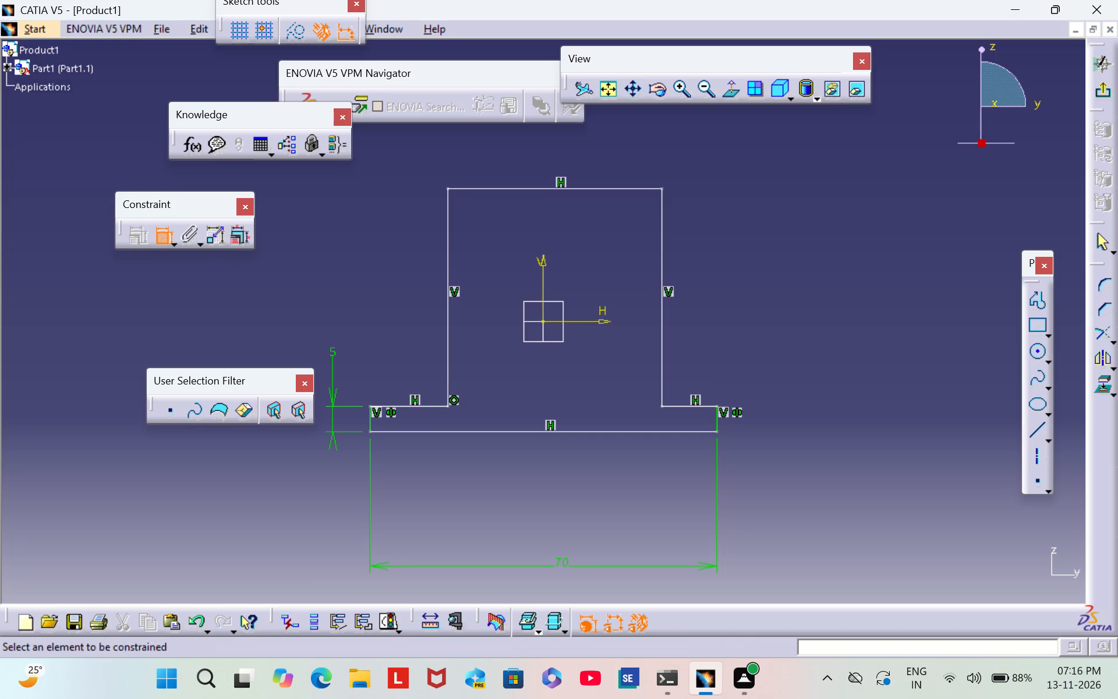
{"action": "left_click", "coordinate": [681, 406]}
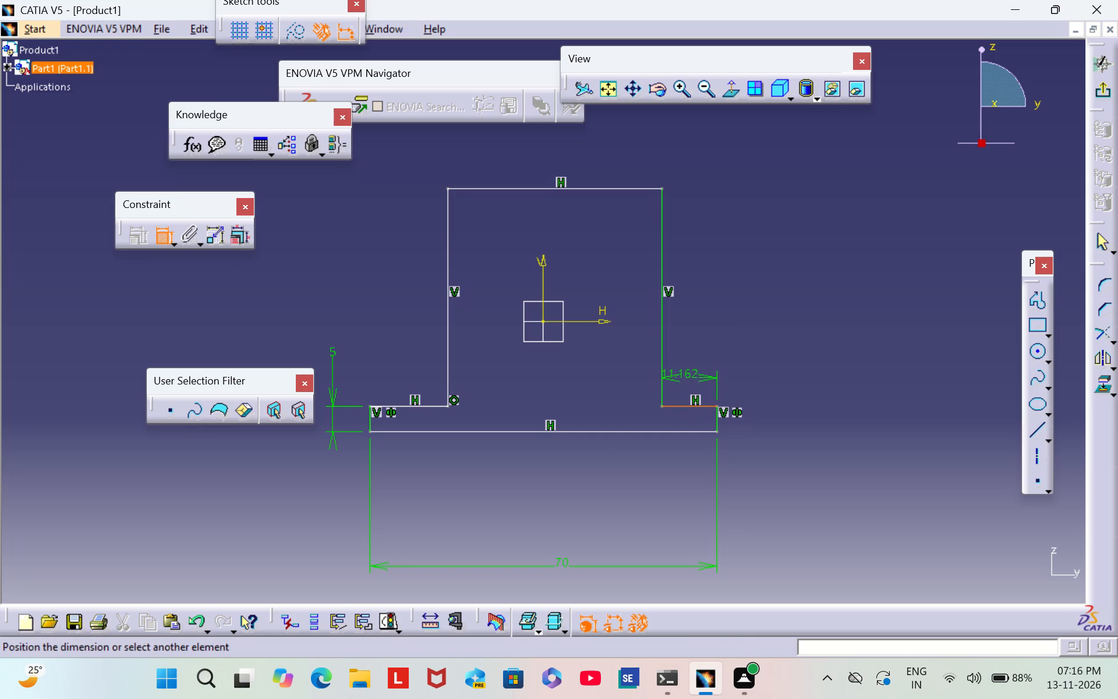
{"action": "left_click", "coordinate": [747, 383]}
{"action": "double_click", "coordinate": [747, 378]}
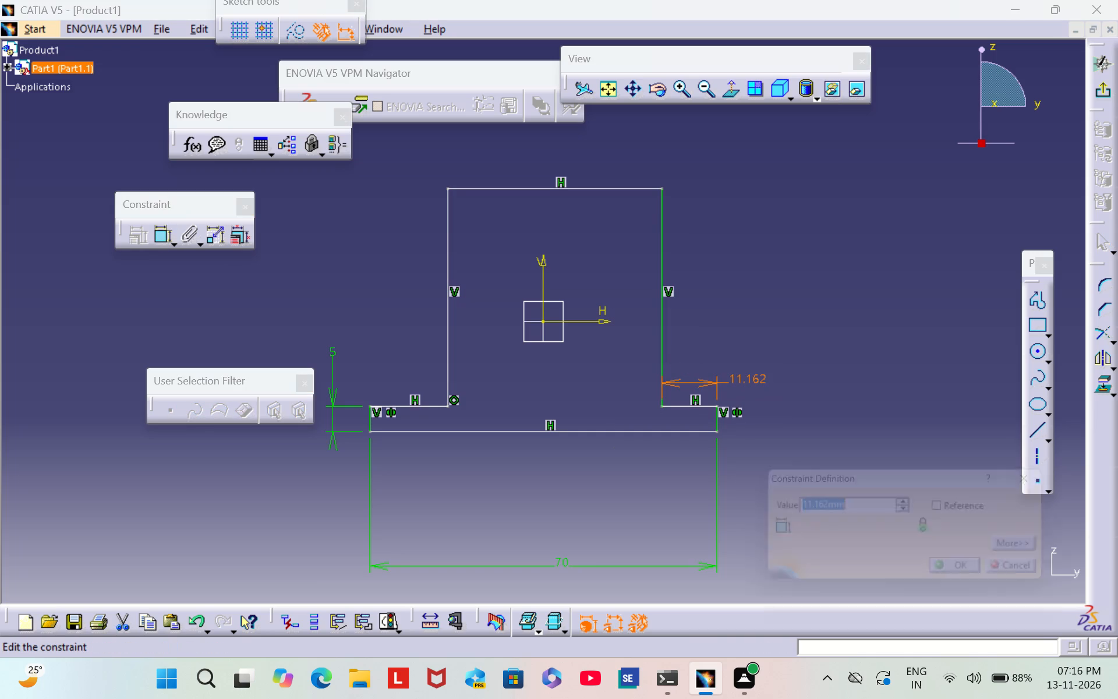
{"action": "key", "text": "BackSpace"}
{"action": "key", "text": "9"}
{"action": "key", "text": "Return"}
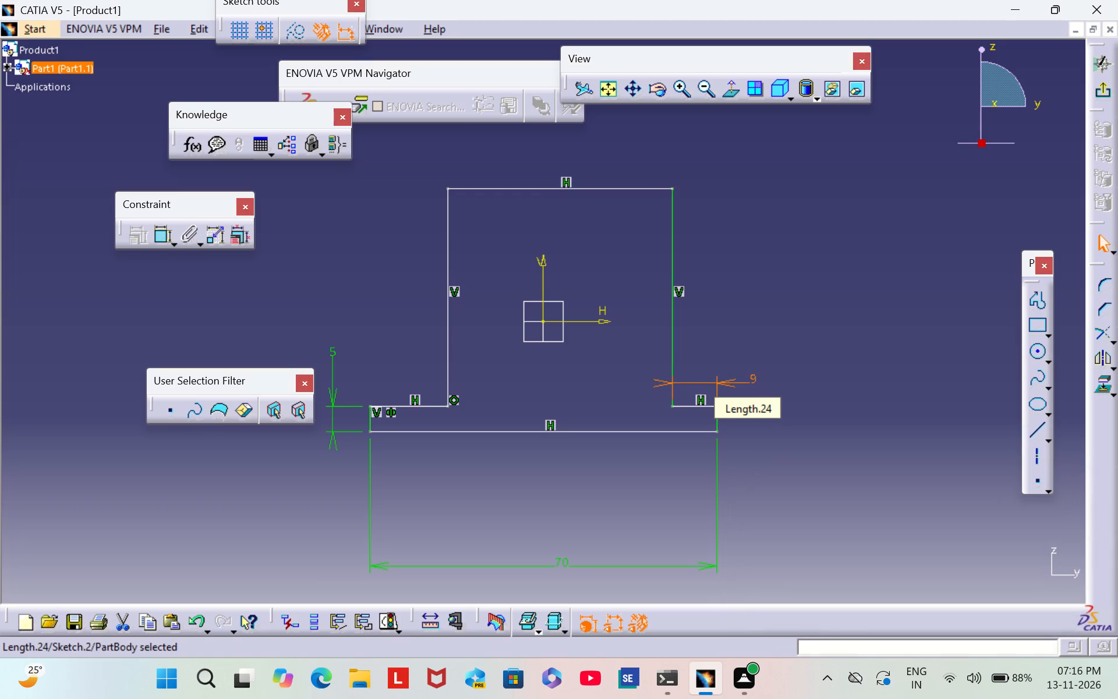
{"action": "left_click", "coordinate": [803, 354]}
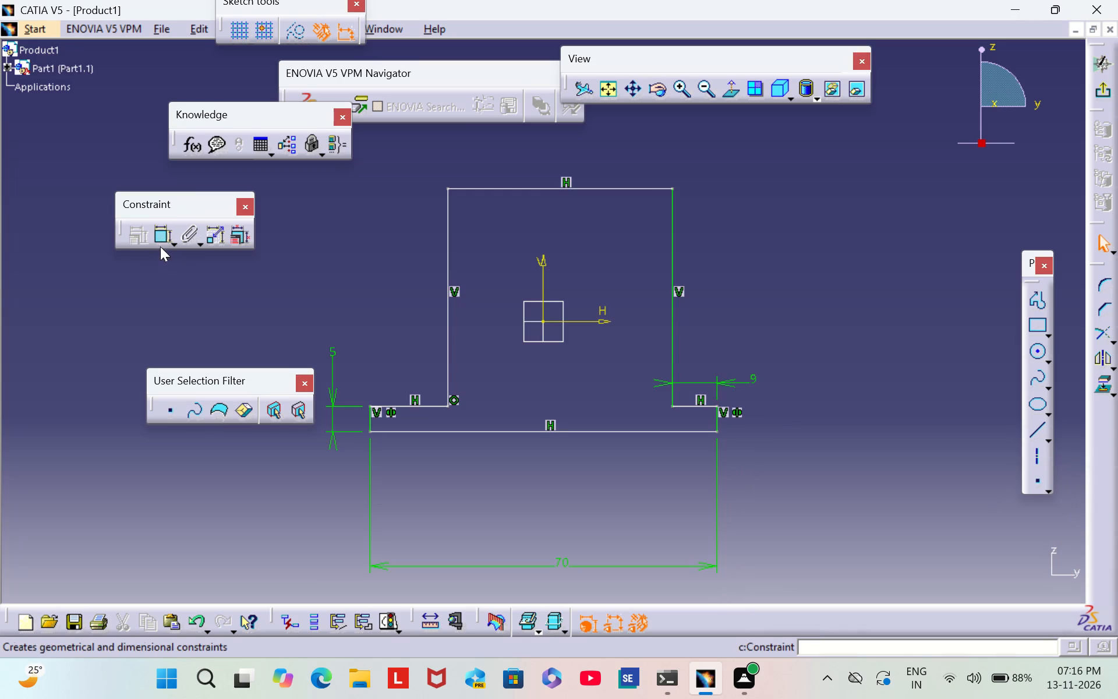
Dimension the left-hand ledge beside the upper block and set its length to 9 mm.
{"action": "double_click", "coordinate": [160, 240]}
{"action": "left_click", "coordinate": [411, 406]}
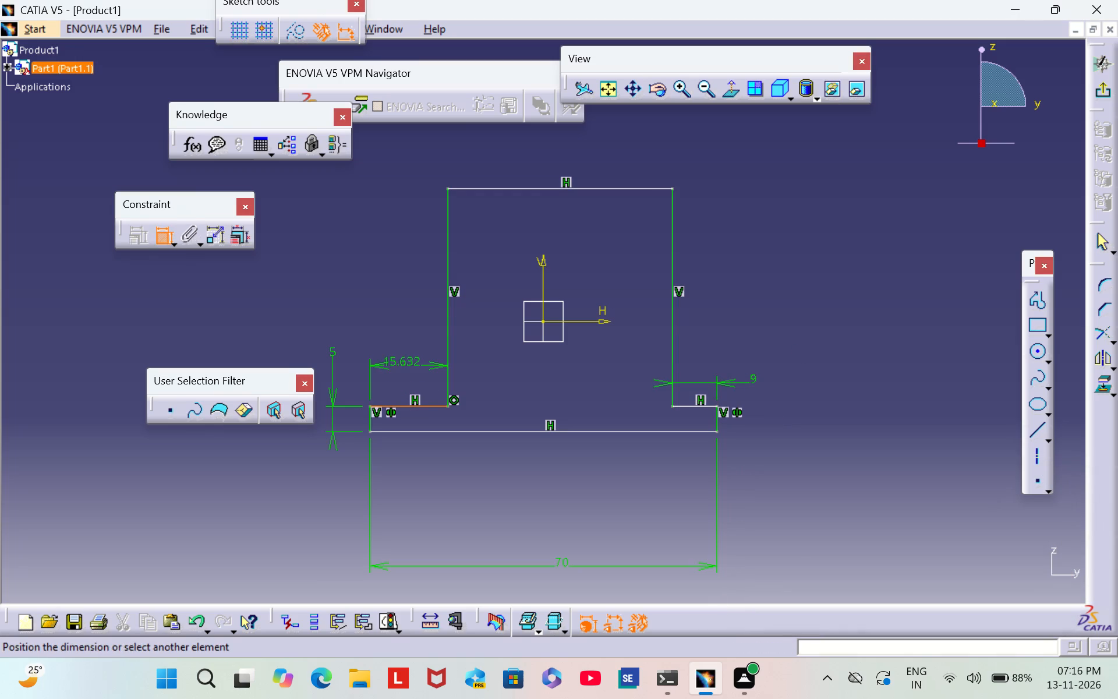
{"action": "left_click", "coordinate": [402, 361]}
{"action": "double_click", "coordinate": [405, 358]}
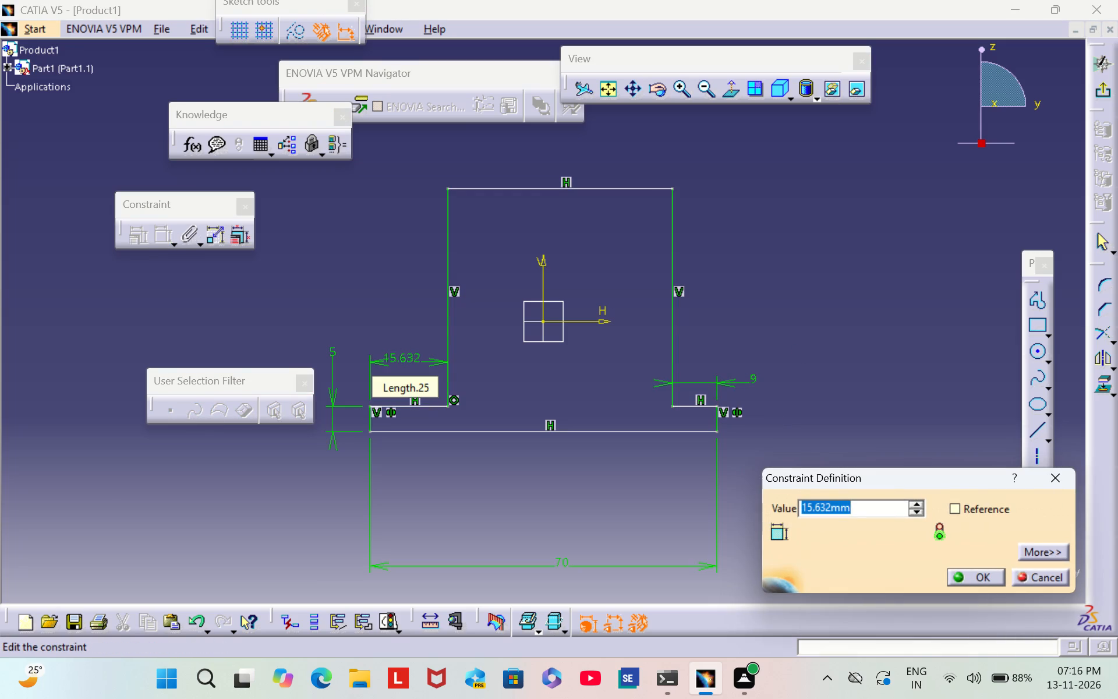
{"action": "key", "text": "BackSpace"}
{"action": "key", "text": "9"}
{"action": "key", "text": "Return"}
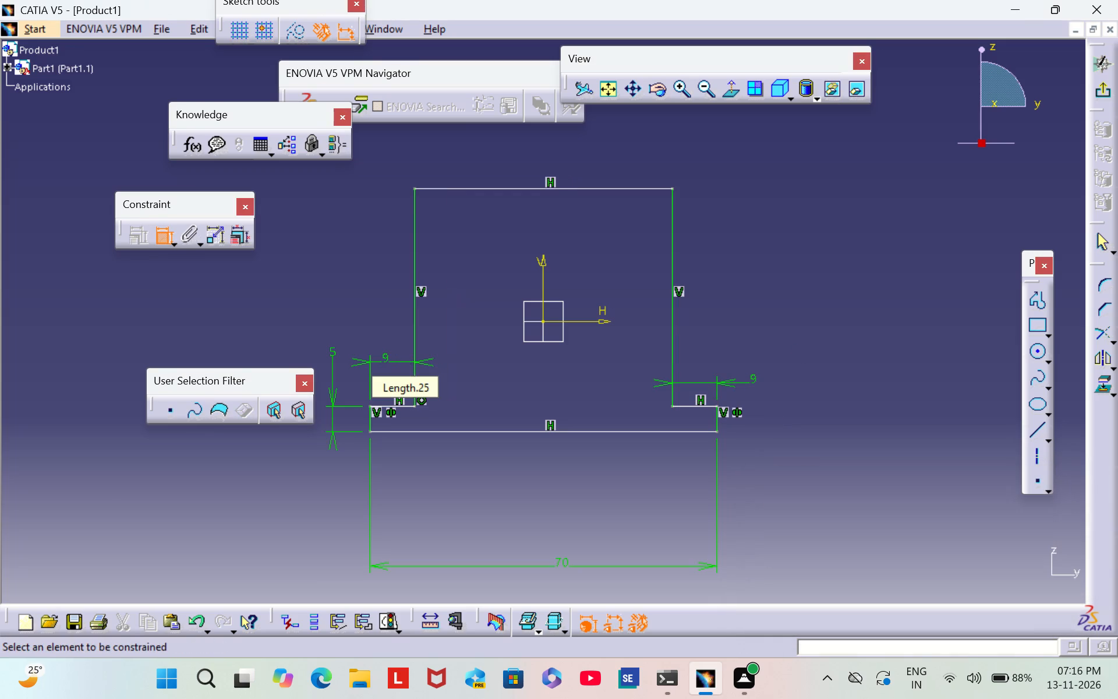
{"action": "left_click", "coordinate": [339, 323]}
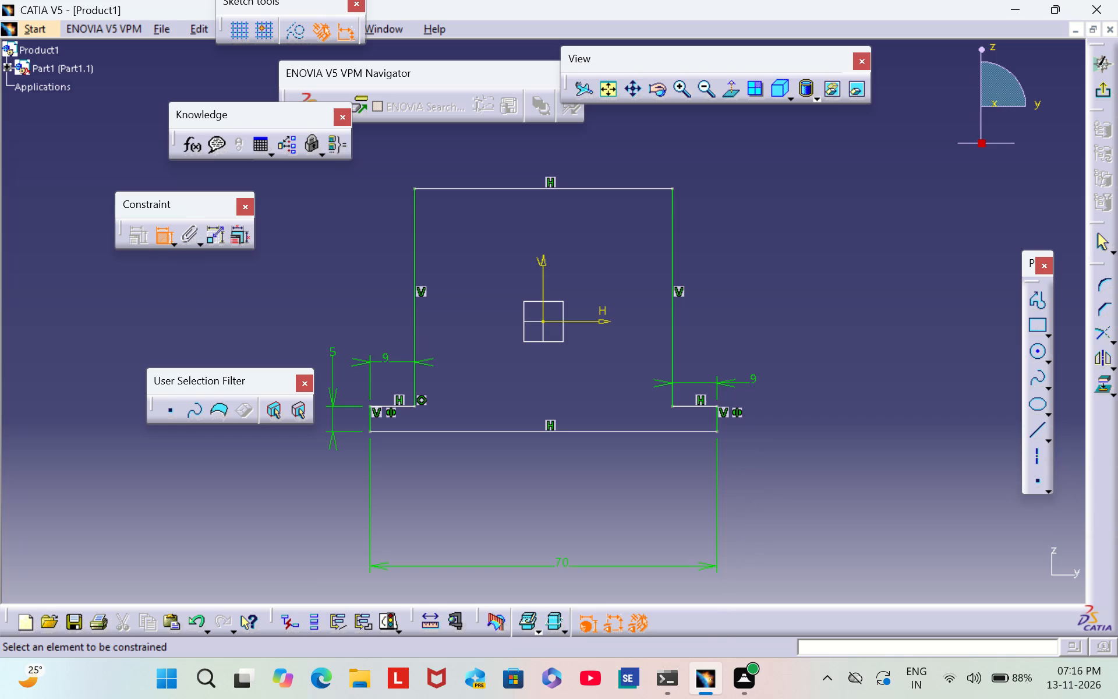
Dimension the upper block's right vertical side and set its height to 18 mm.
{"action": "left_click", "coordinate": [164, 239]}
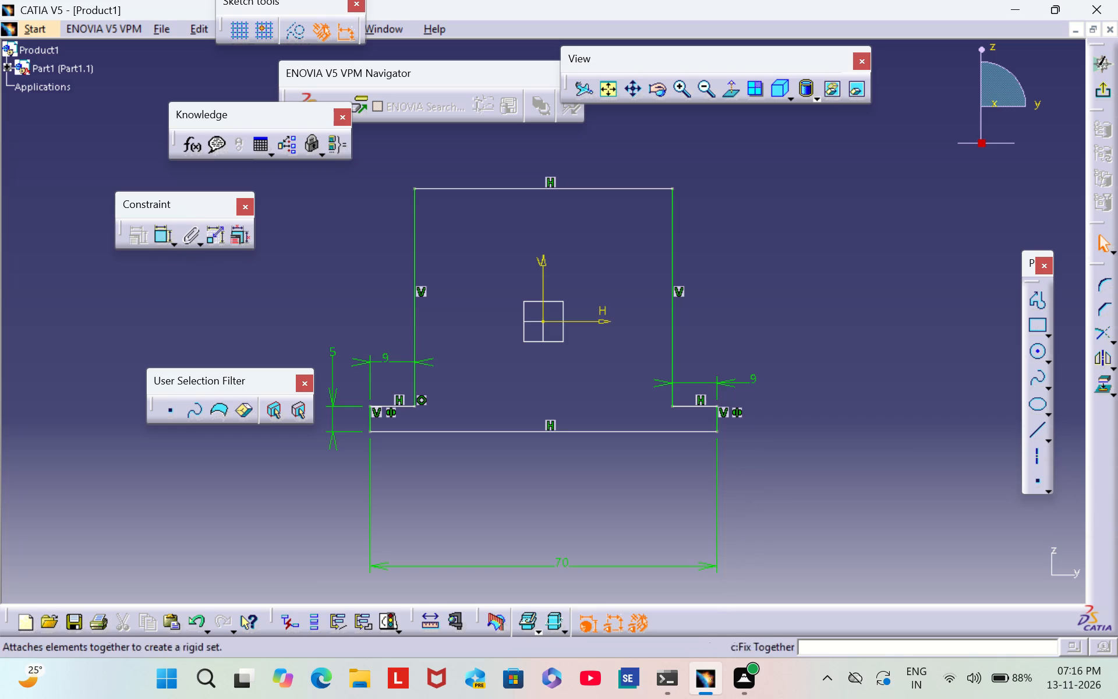
{"action": "left_click", "coordinate": [670, 327]}
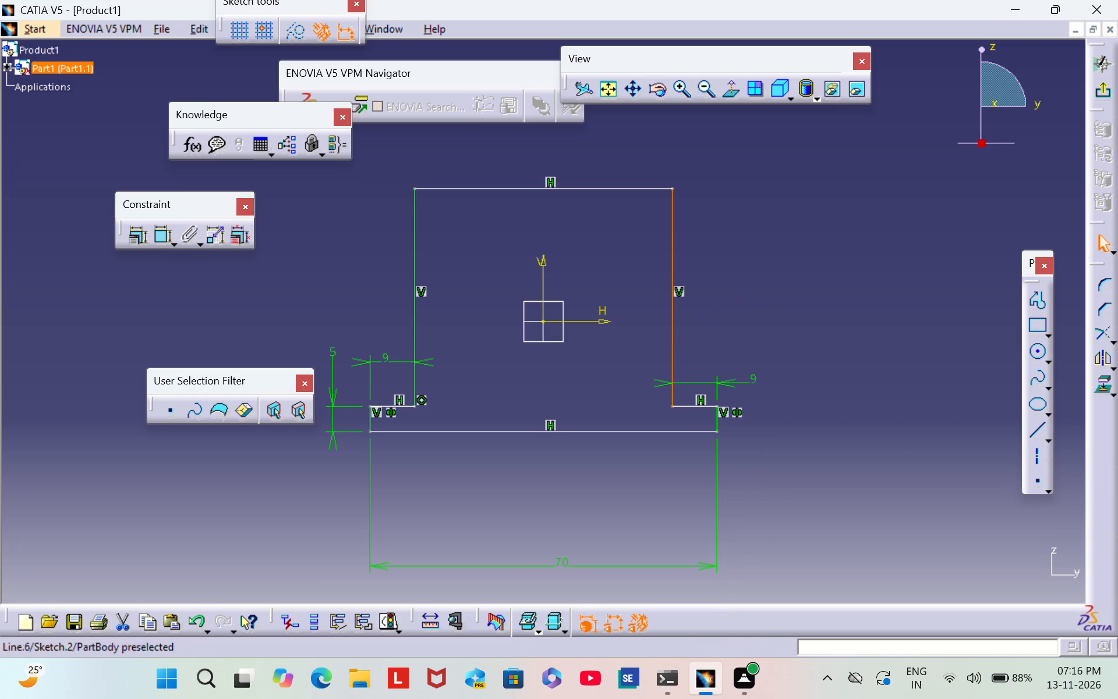
{"action": "left_click", "coordinate": [160, 237]}
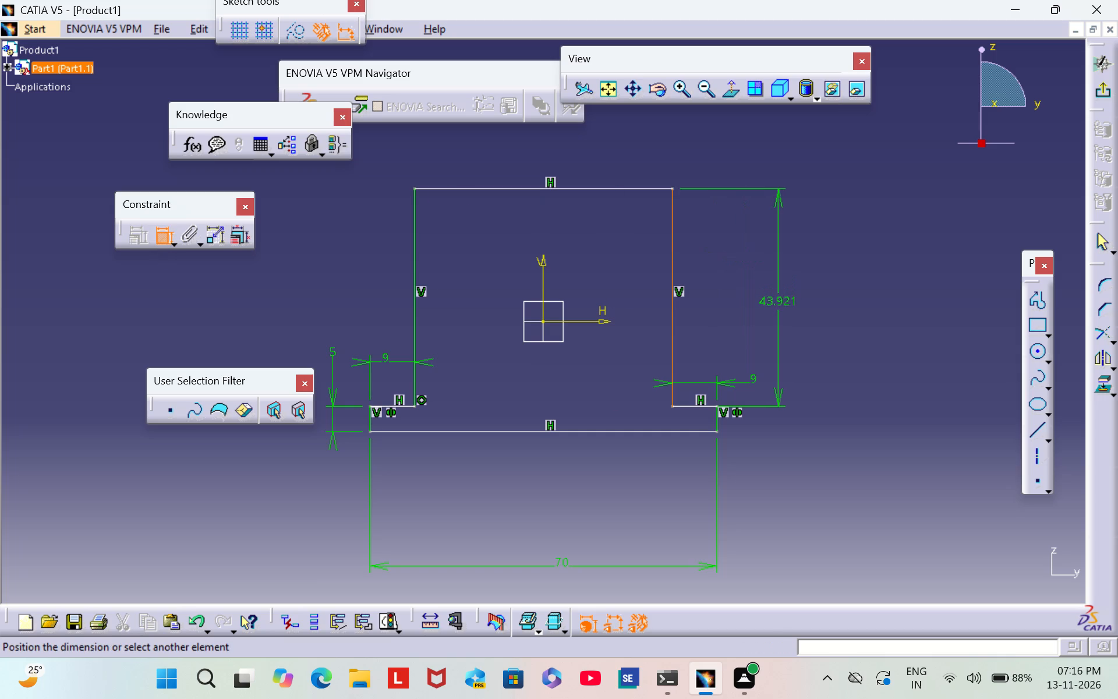
{"action": "left_click", "coordinate": [776, 307]}
{"action": "double_click", "coordinate": [777, 301]}
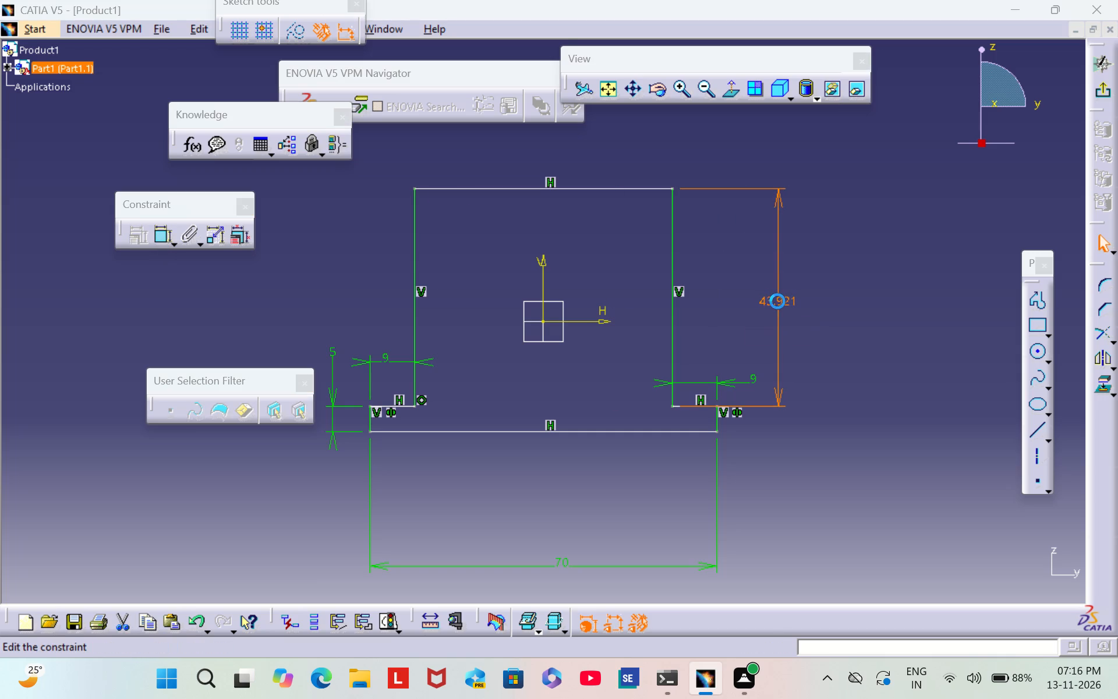
{"action": "key", "text": "BackSpace"}
{"action": "type", "text": "18"}
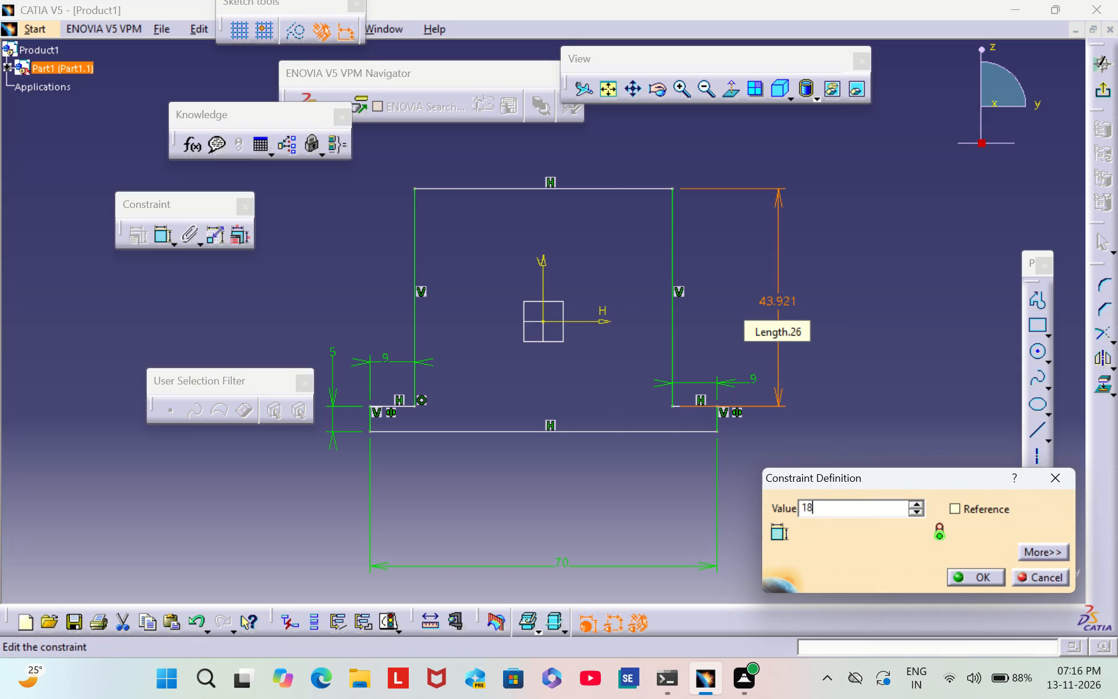
{"action": "key", "text": "Return"}
{"action": "left_click", "coordinate": [821, 252]}
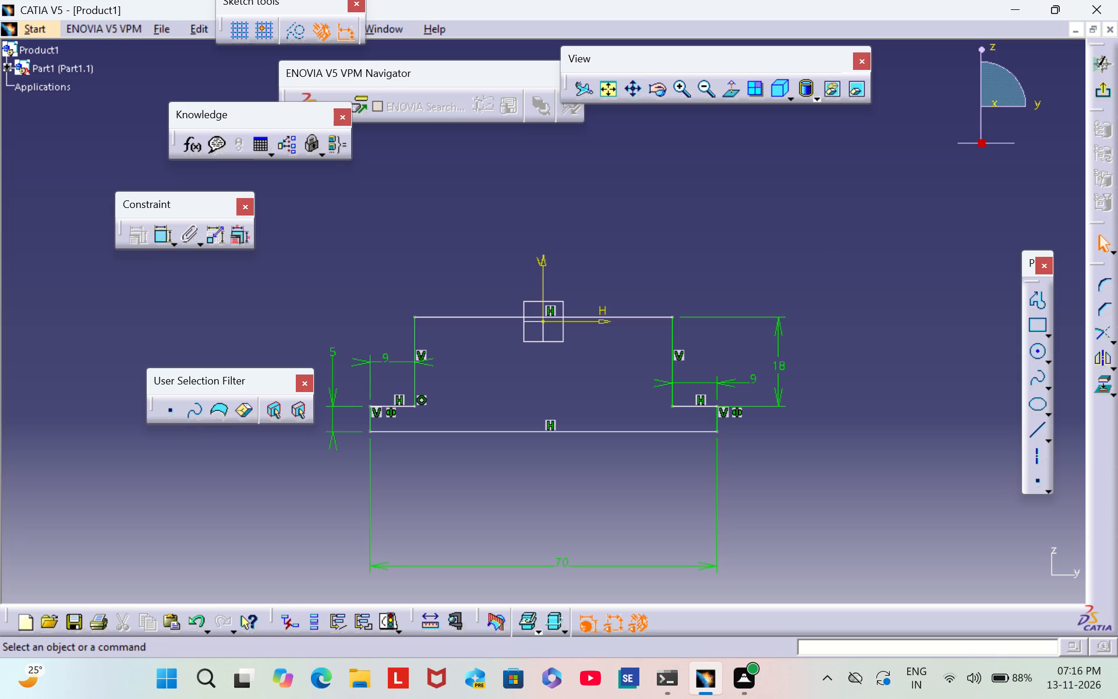
Constrain the profile's top line and bottom base line to be symmetric about the horizontal axis.
{"action": "double_click", "coordinate": [165, 234]}
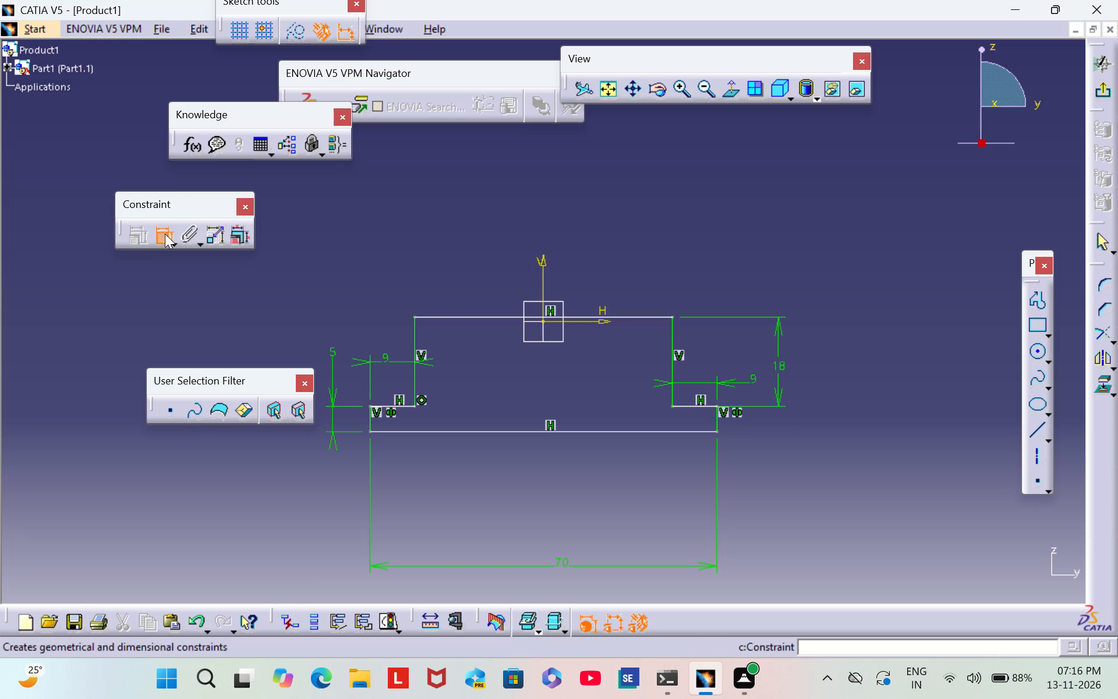
{"action": "left_click", "coordinate": [621, 315]}
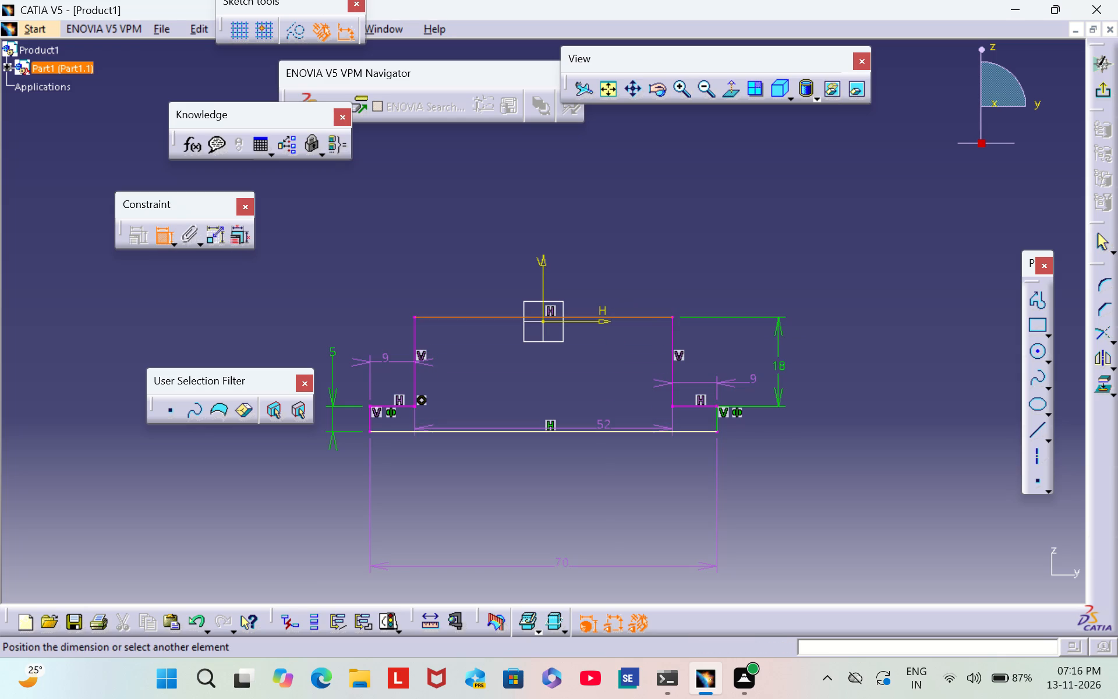
{"action": "left_click", "coordinate": [603, 432]}
{"action": "right_click", "coordinate": [603, 410]}
{"action": "left_click", "coordinate": [713, 576]}
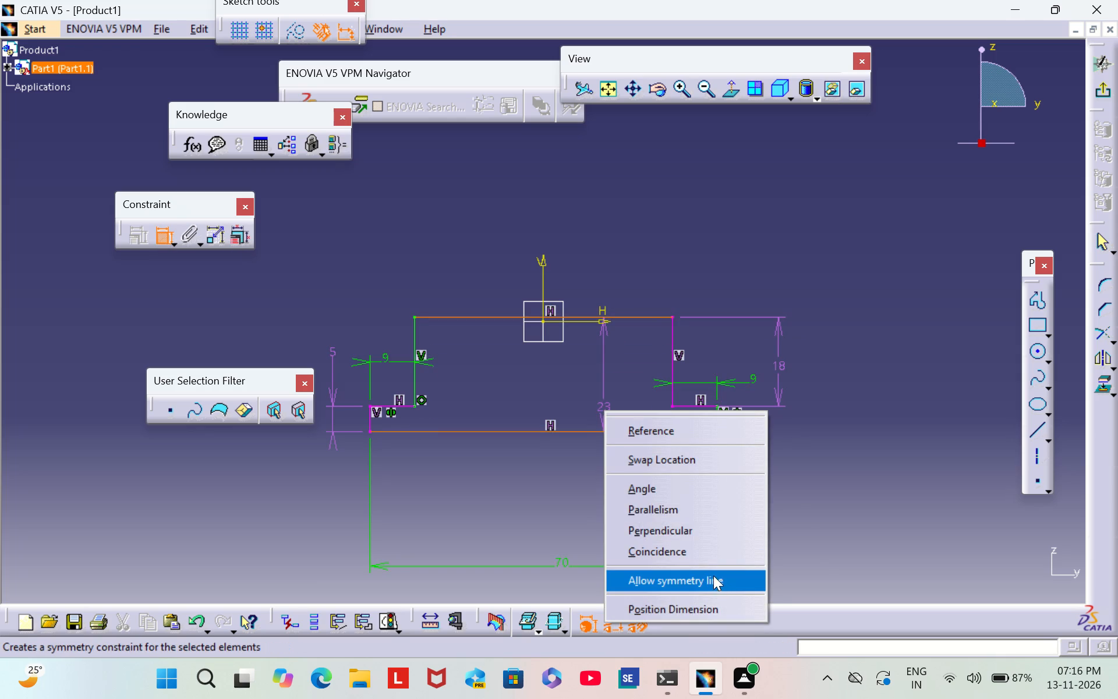
{"action": "left_click", "coordinate": [602, 317]}
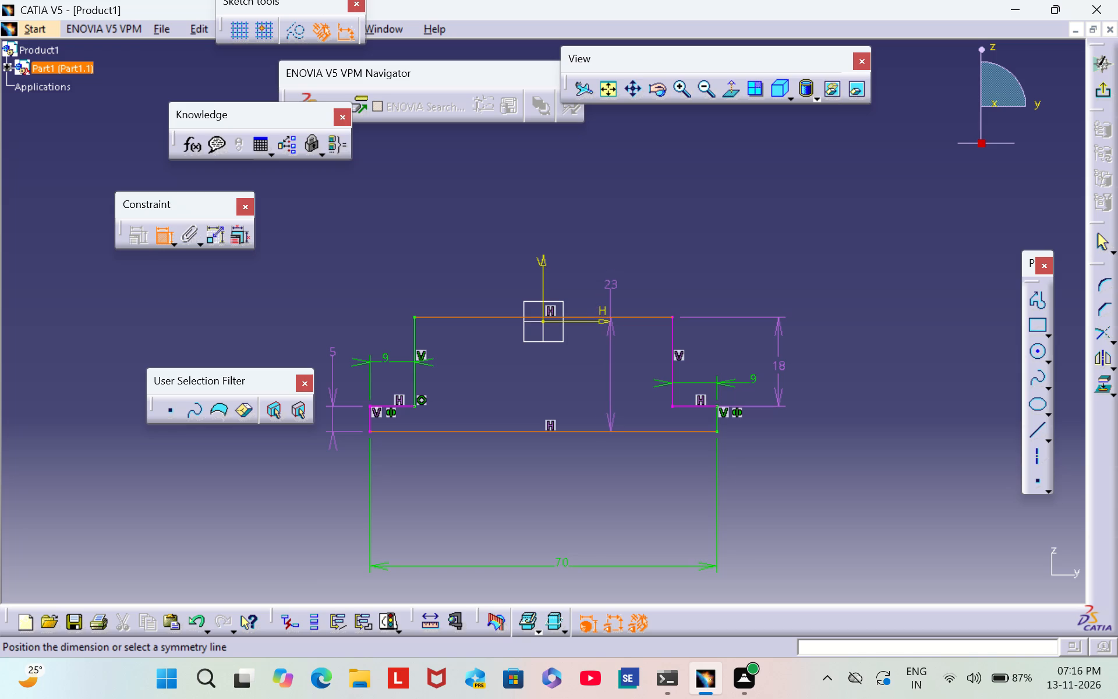
{"action": "left_click", "coordinate": [608, 322]}
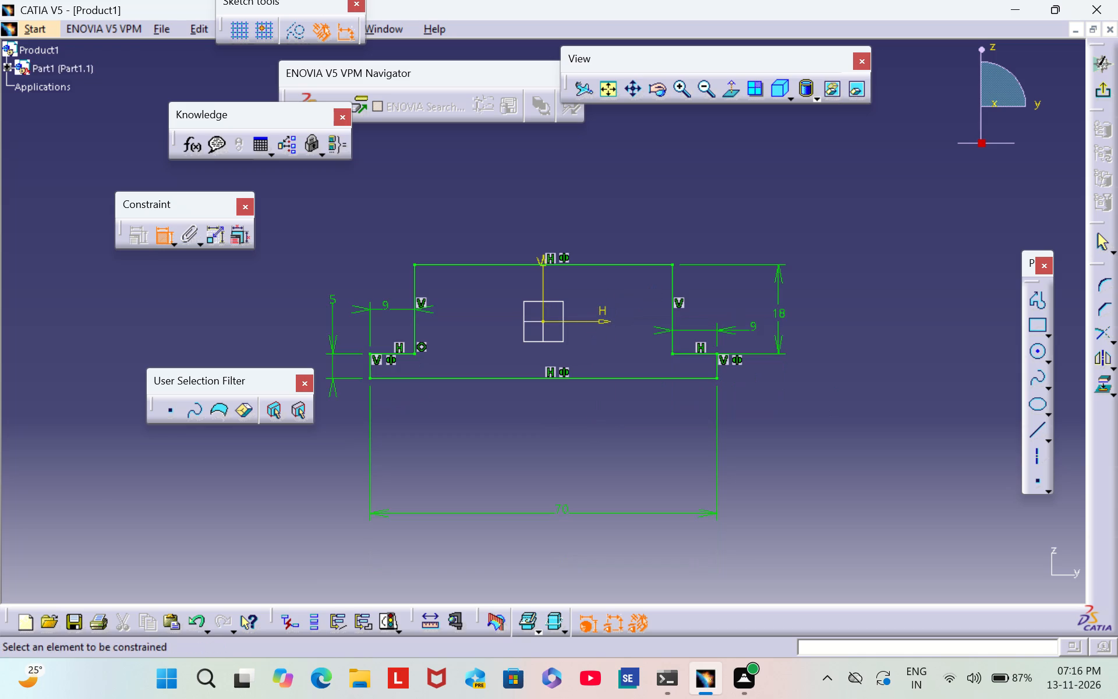
Exit the sketch and pad the stepped profile 25 mm in the reversed direction.
{"action": "left_click", "coordinate": [1096, 97]}
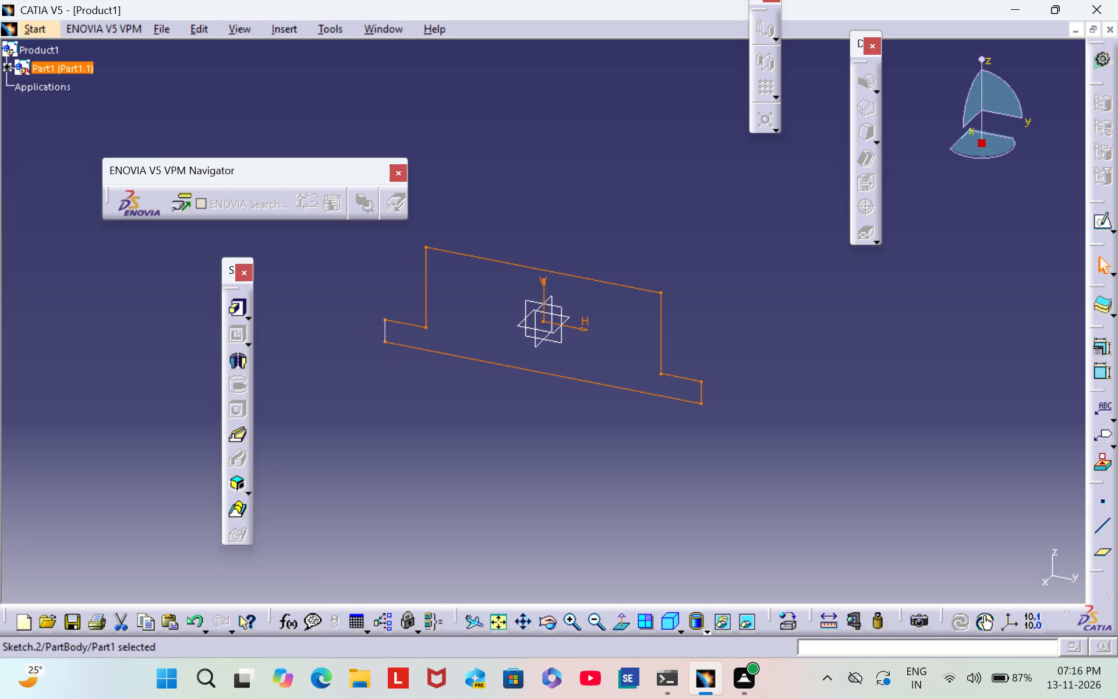
{"action": "left_click", "coordinate": [237, 315]}
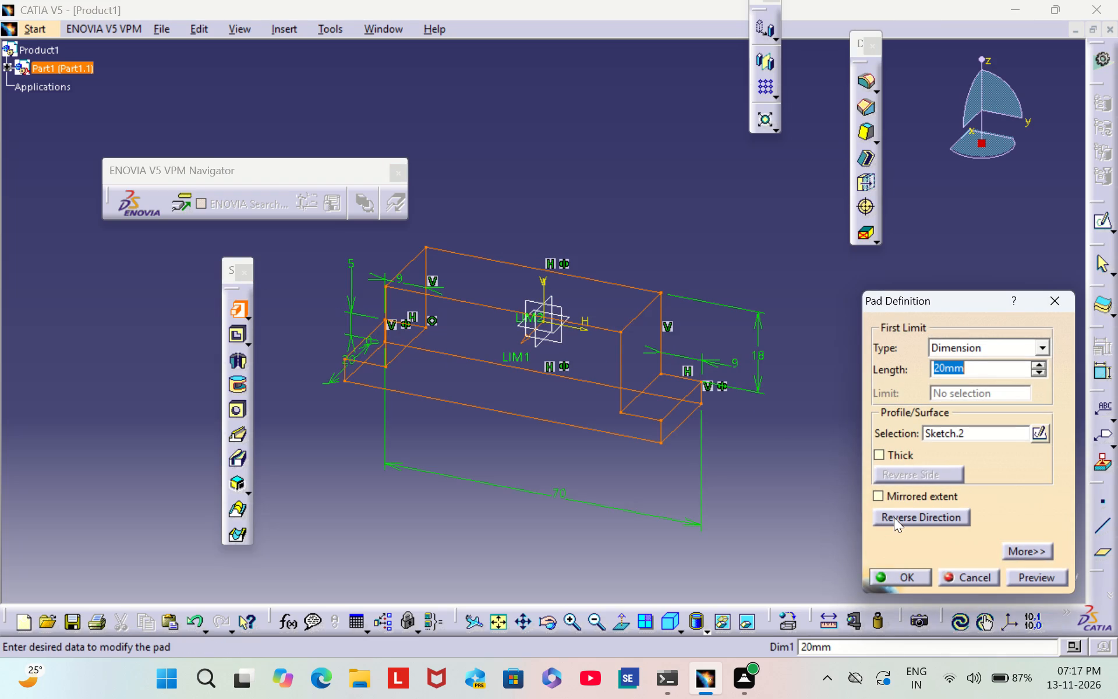
{"action": "left_click", "coordinate": [896, 514]}
{"action": "left_click", "coordinate": [970, 366]}
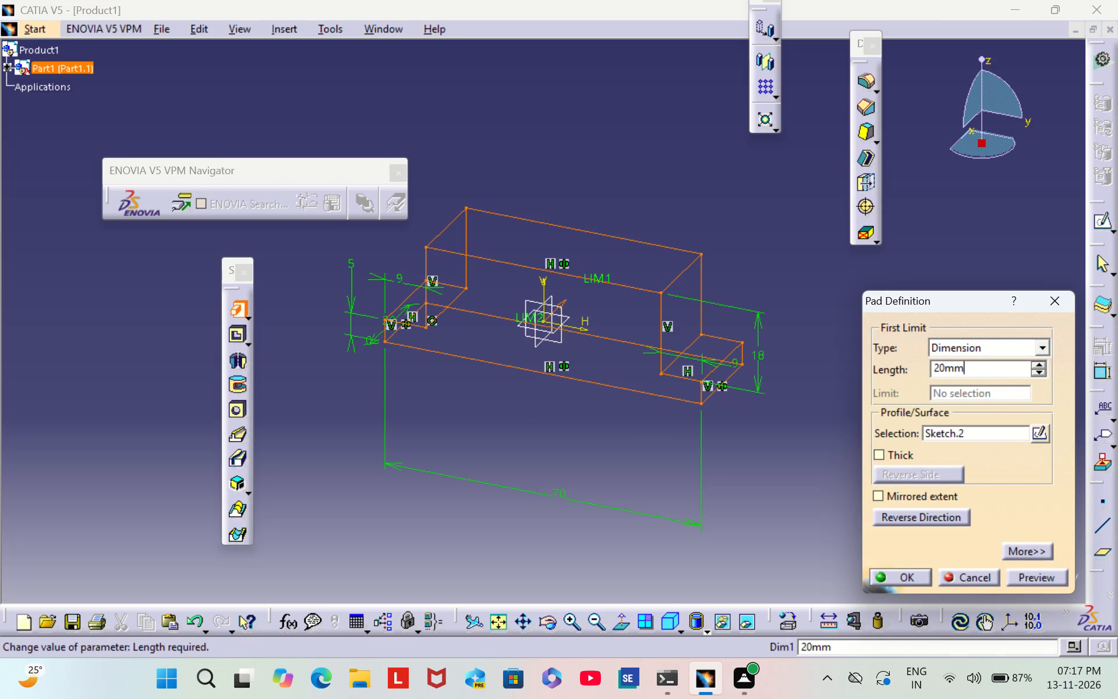
{"action": "key", "text": "BackSpace"}
{"action": "key", "text": "BackSpace"}
{"action": "key", "text": "BackSpace"}
{"action": "key", "text": "5"}
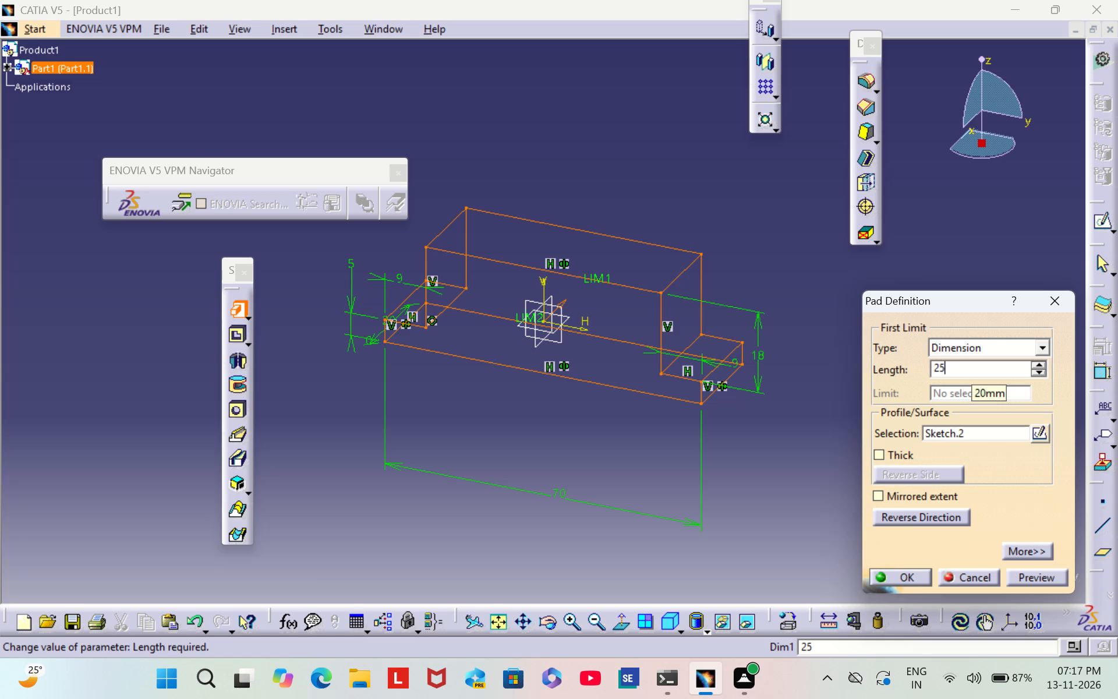
{"action": "left_click", "coordinate": [903, 573]}
{"action": "left_click", "coordinate": [886, 415]}
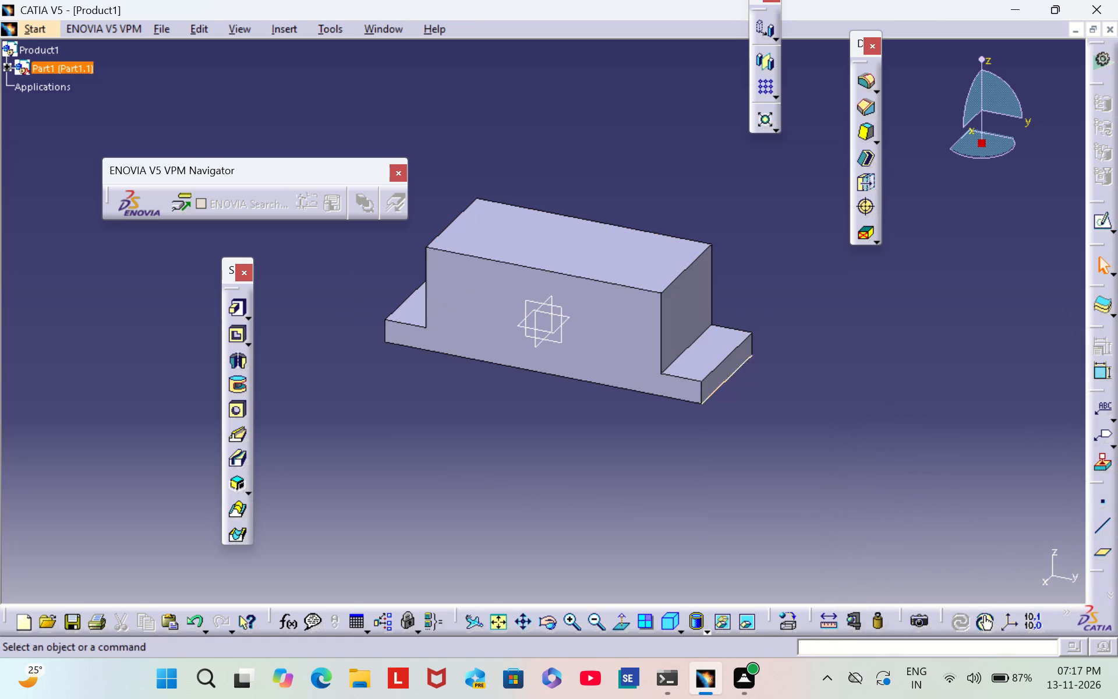
Start a sketch on the front face and draw an open three-sided notch profile at the base edge, about 14.6 mm wide and 4 mm high.
{"action": "left_click", "coordinate": [599, 348]}
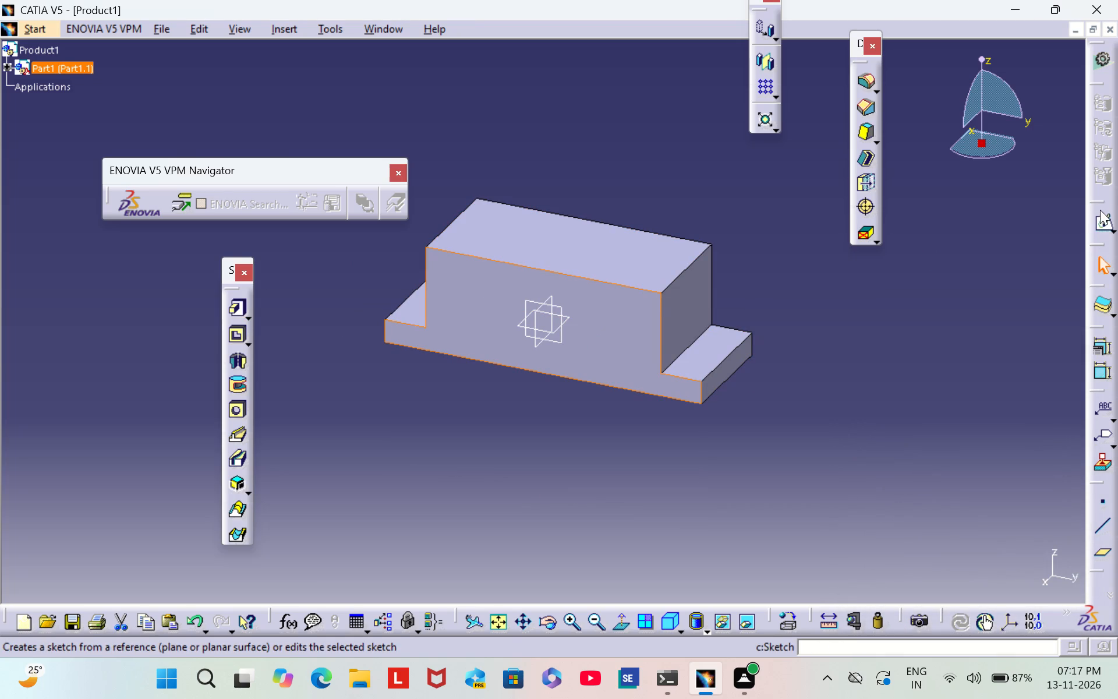
{"action": "left_click", "coordinate": [1100, 210]}
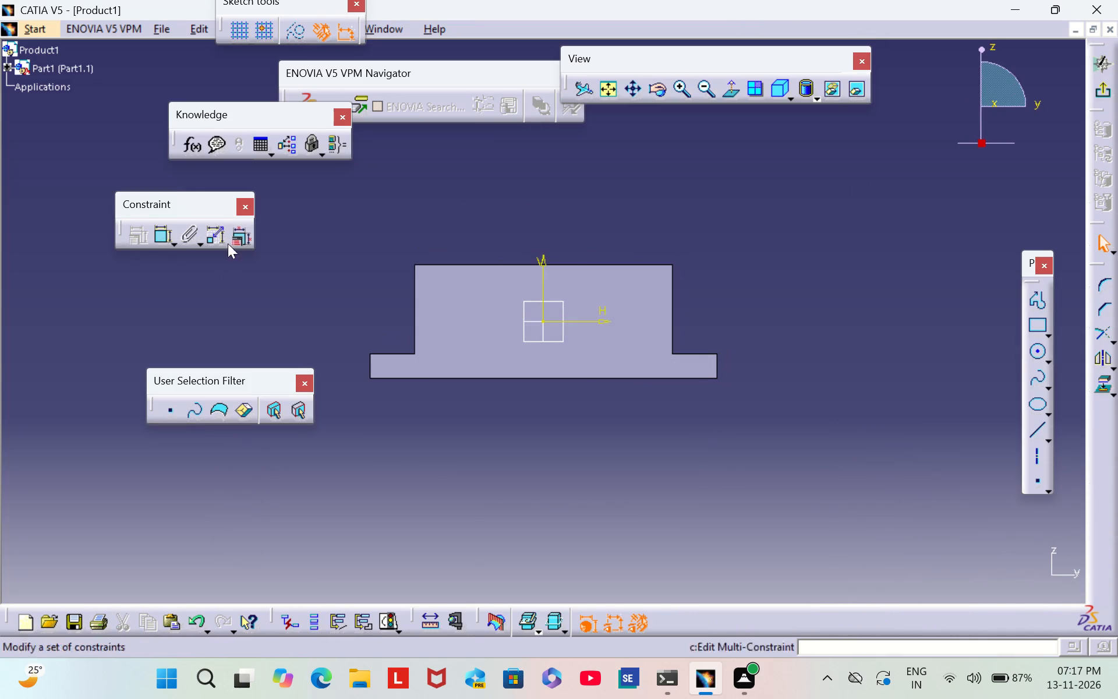
{"action": "triple_click", "coordinate": [677, 89]}
{"action": "double_click", "coordinate": [677, 89]}
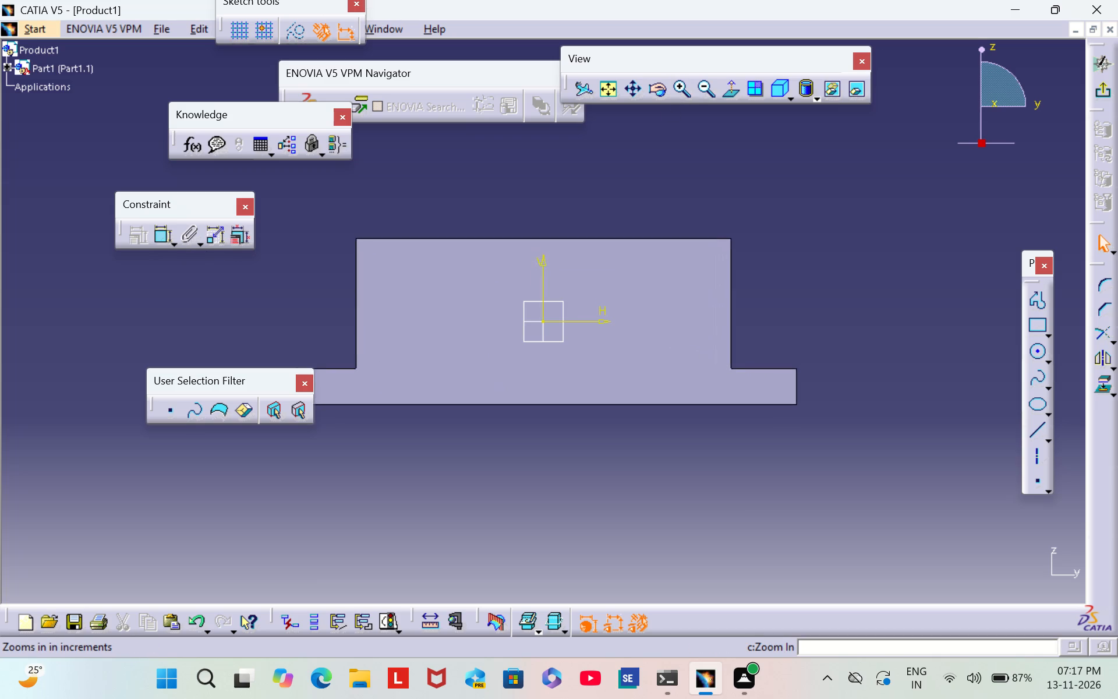
{"action": "middle_click_drag", "start_coordinate": [584, 482], "coordinate": [645, 461]}
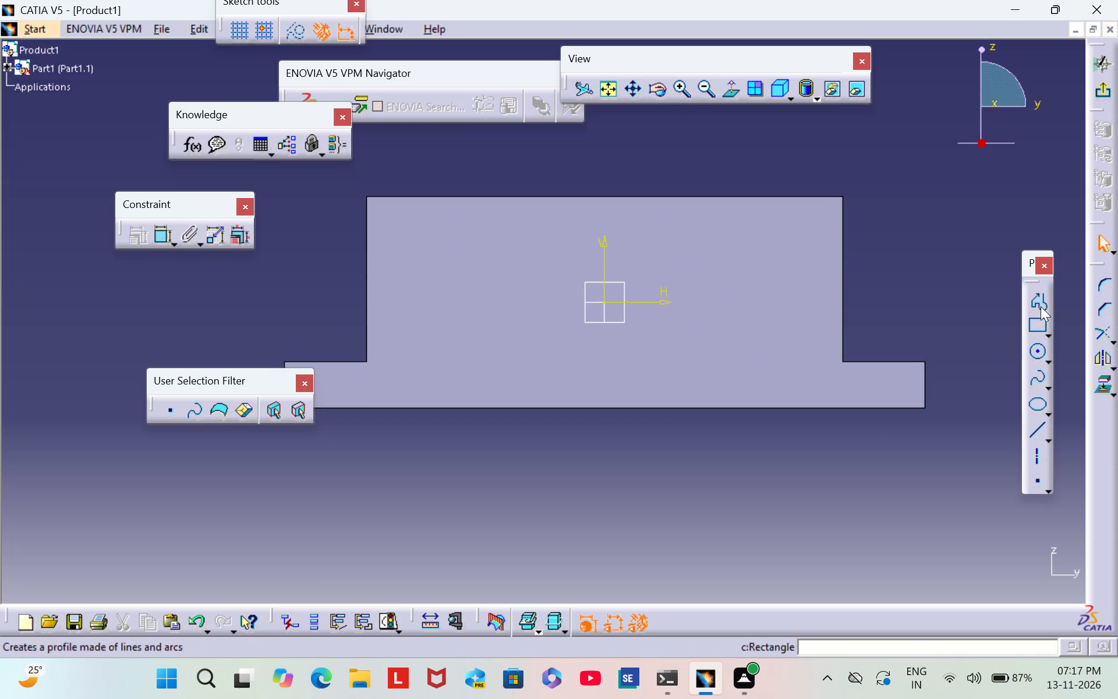
{"action": "left_click", "coordinate": [1035, 300]}
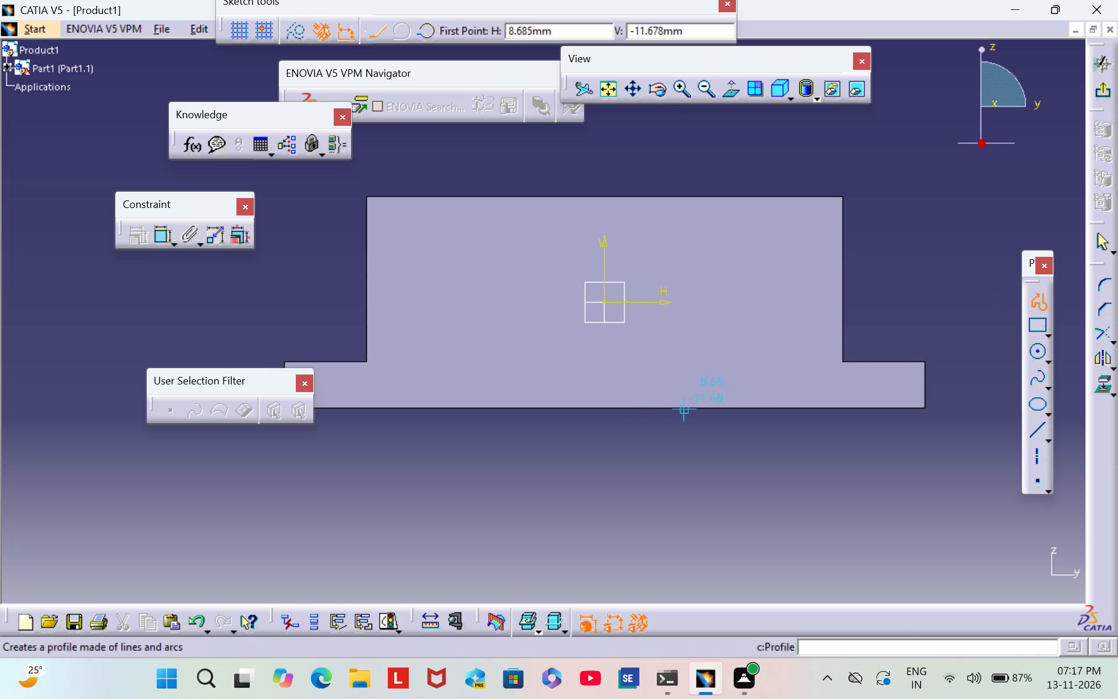
{"action": "left_click", "coordinate": [546, 408]}
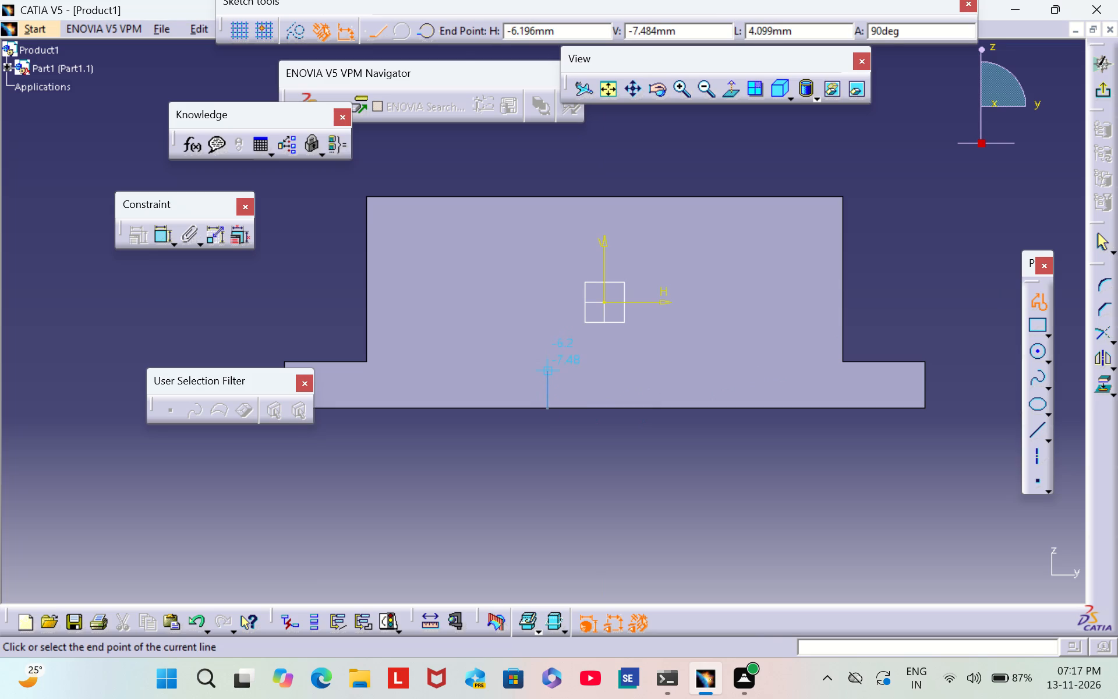
{"action": "left_click", "coordinate": [548, 373]}
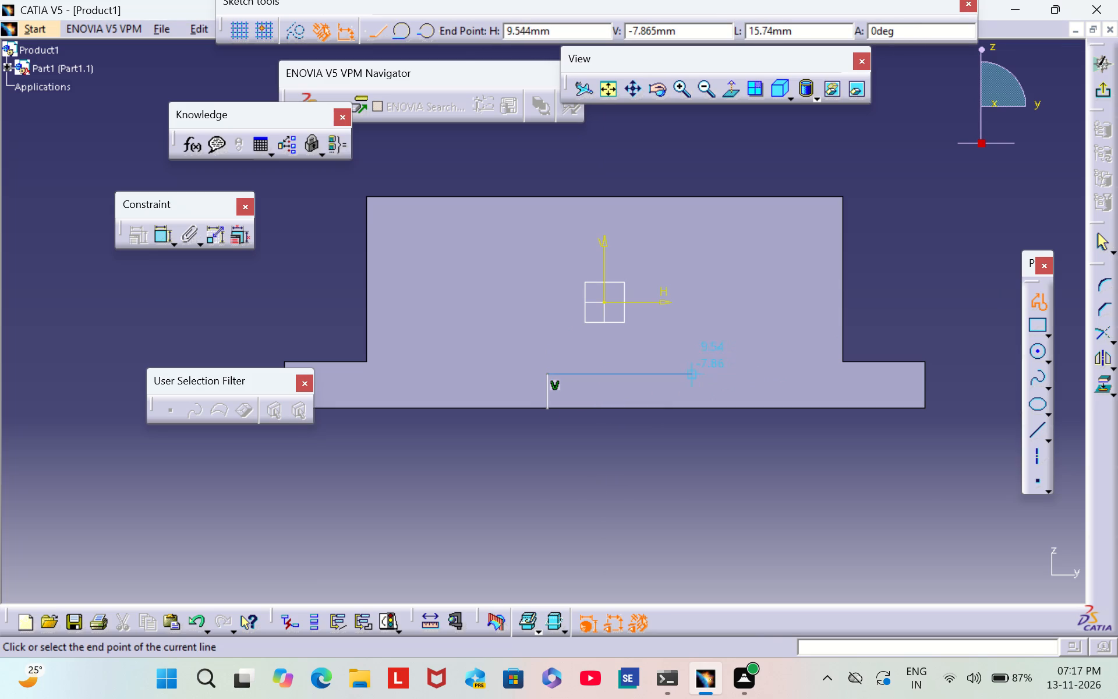
{"action": "left_click", "coordinate": [682, 377]}
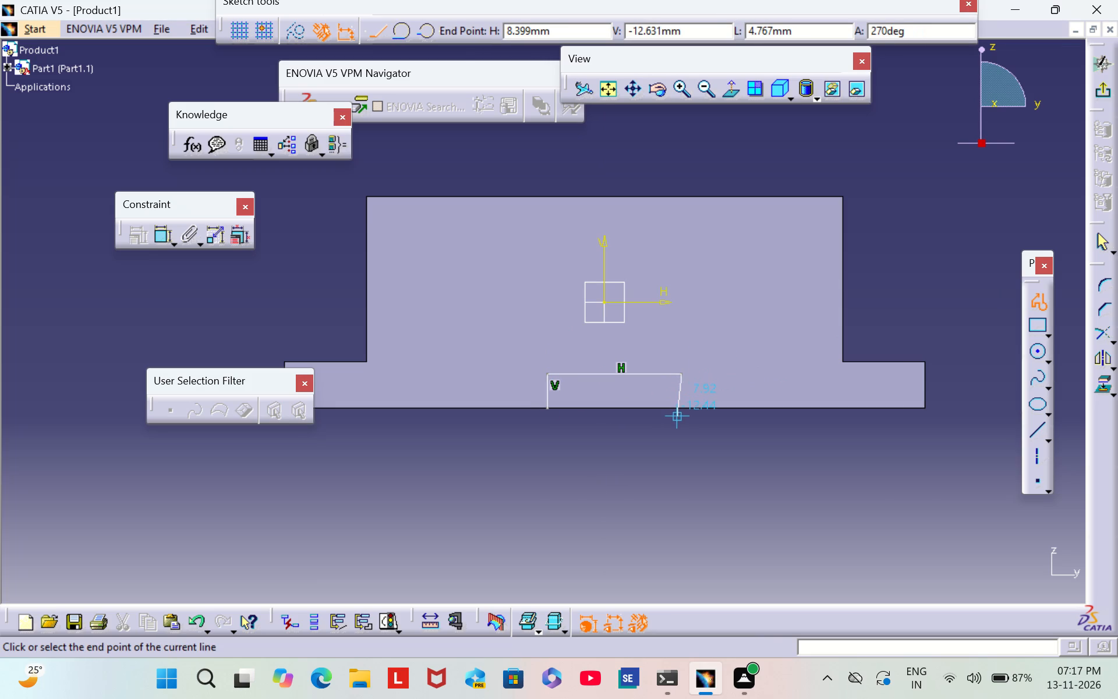
{"action": "left_click", "coordinate": [683, 416]}
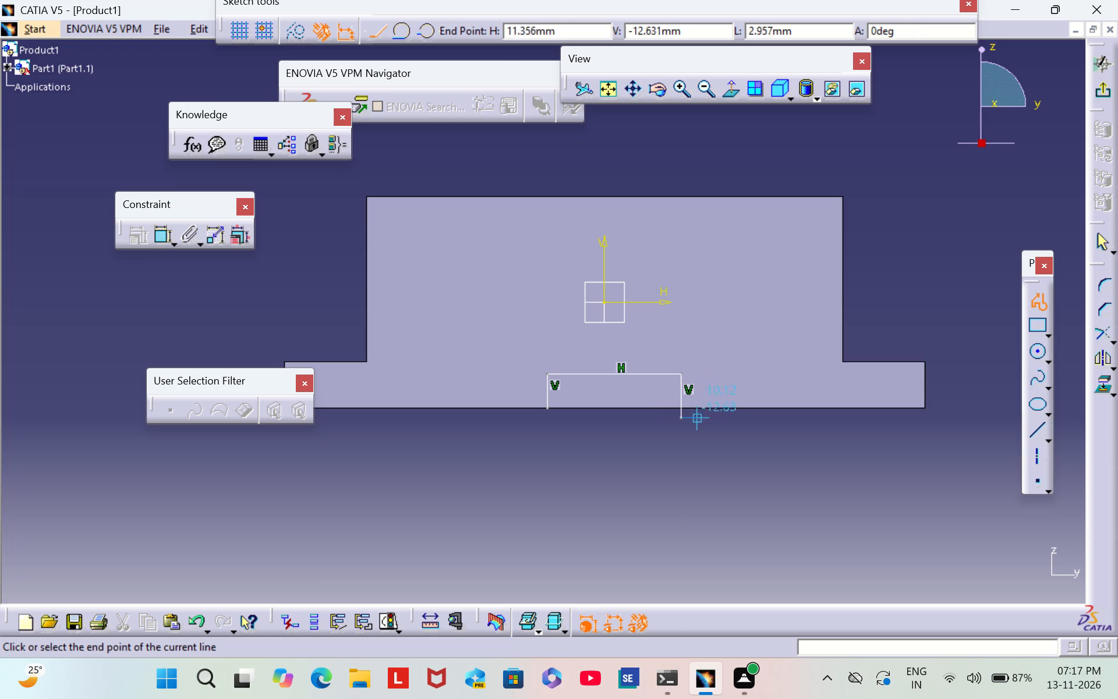
{"action": "left_click", "coordinate": [726, 429]}
{"action": "key", "text": "Escape"}
{"action": "key", "text": "Escape"}
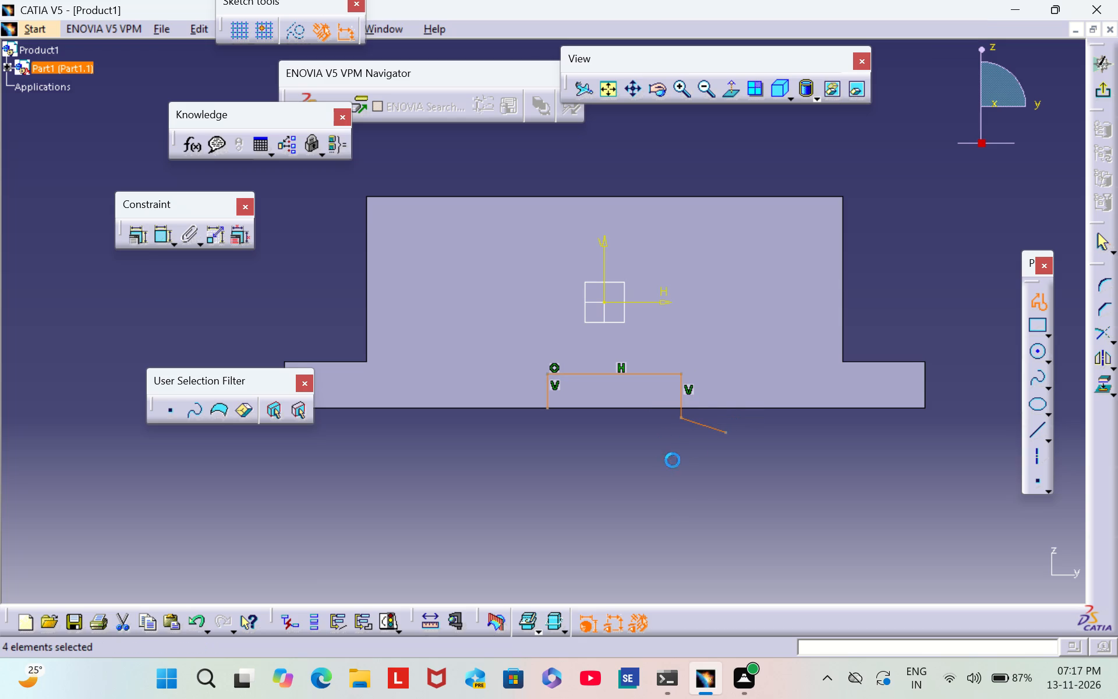
Delete the stray slanted segment at the lower end of the notch profile's right side.
{"action": "left_click", "coordinate": [685, 457]}
{"action": "right_click", "coordinate": [701, 425]}
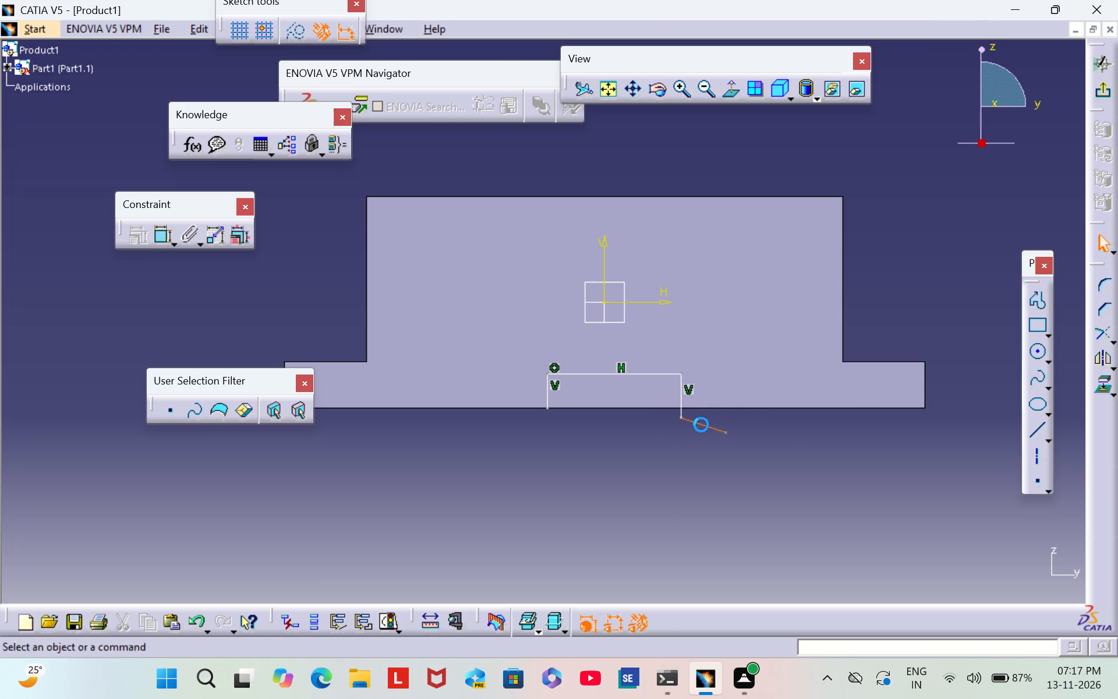
{"action": "left_click", "coordinate": [785, 389]}
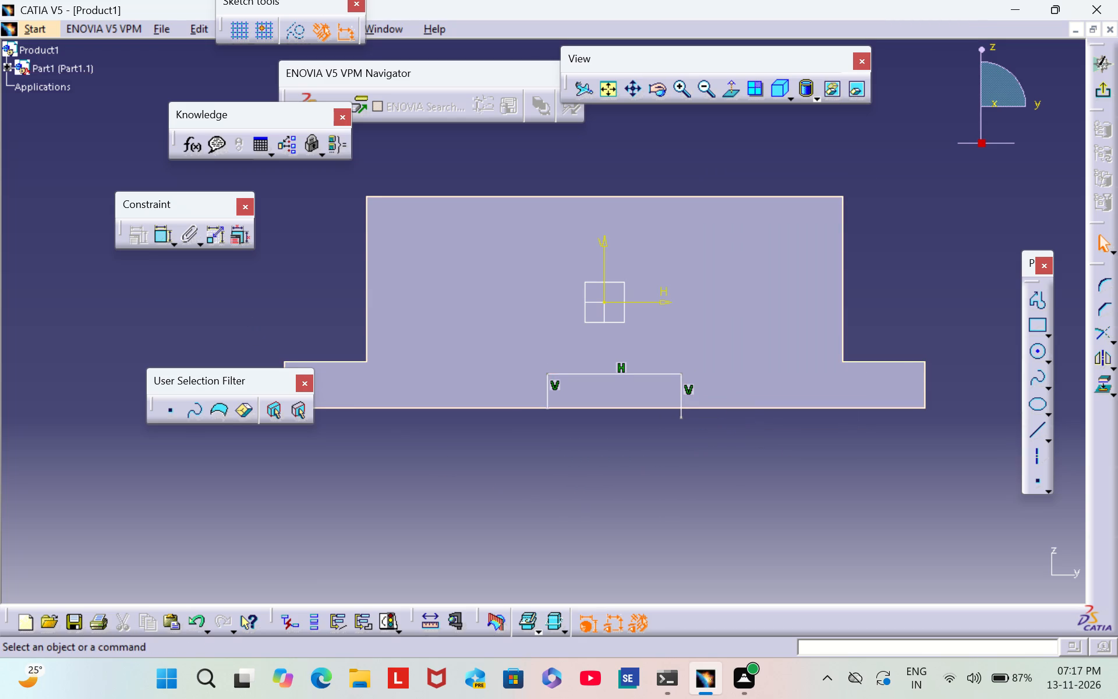
Constrain the lower endpoint of the notch's right vertical side to be coincident with the part's bottom edge.
{"action": "triple_click", "coordinate": [158, 248]}
{"action": "left_click", "coordinate": [158, 248]}
{"action": "left_click", "coordinate": [168, 236]}
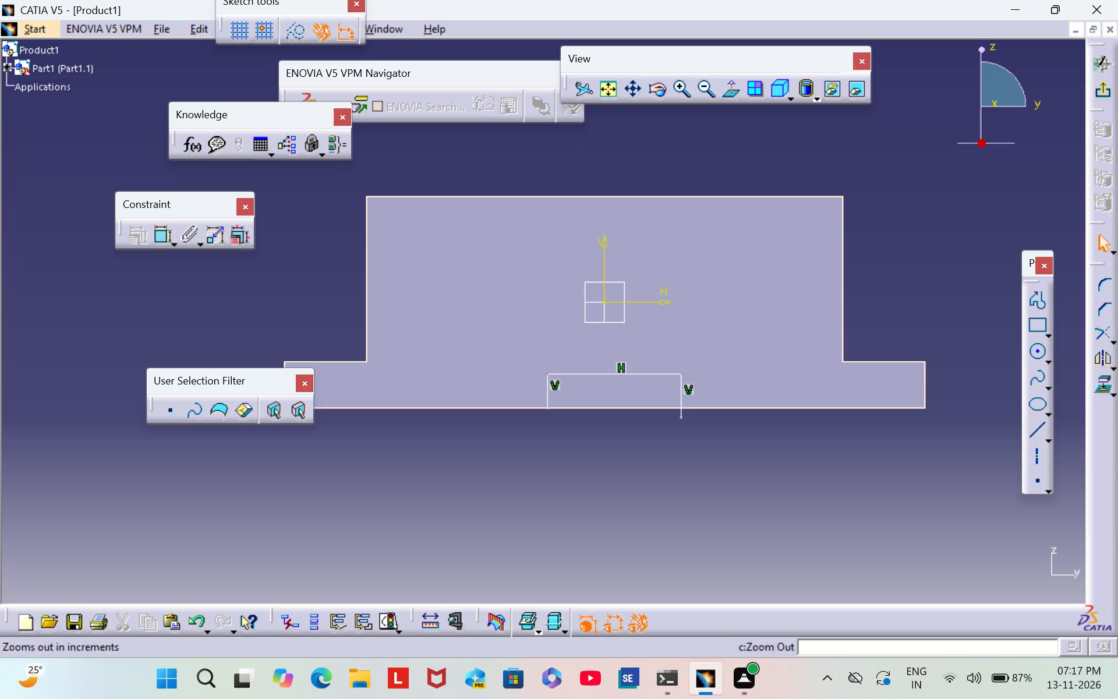
{"action": "double_click", "coordinate": [164, 234]}
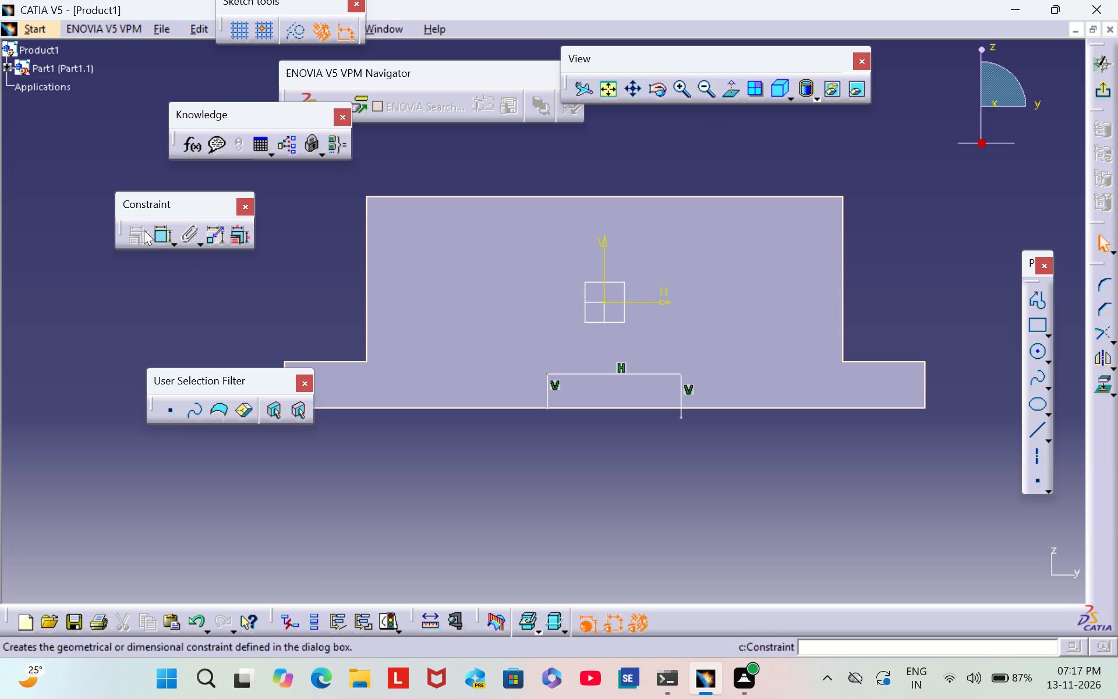
{"action": "left_click", "coordinate": [163, 238]}
{"action": "triple_click", "coordinate": [682, 93]}
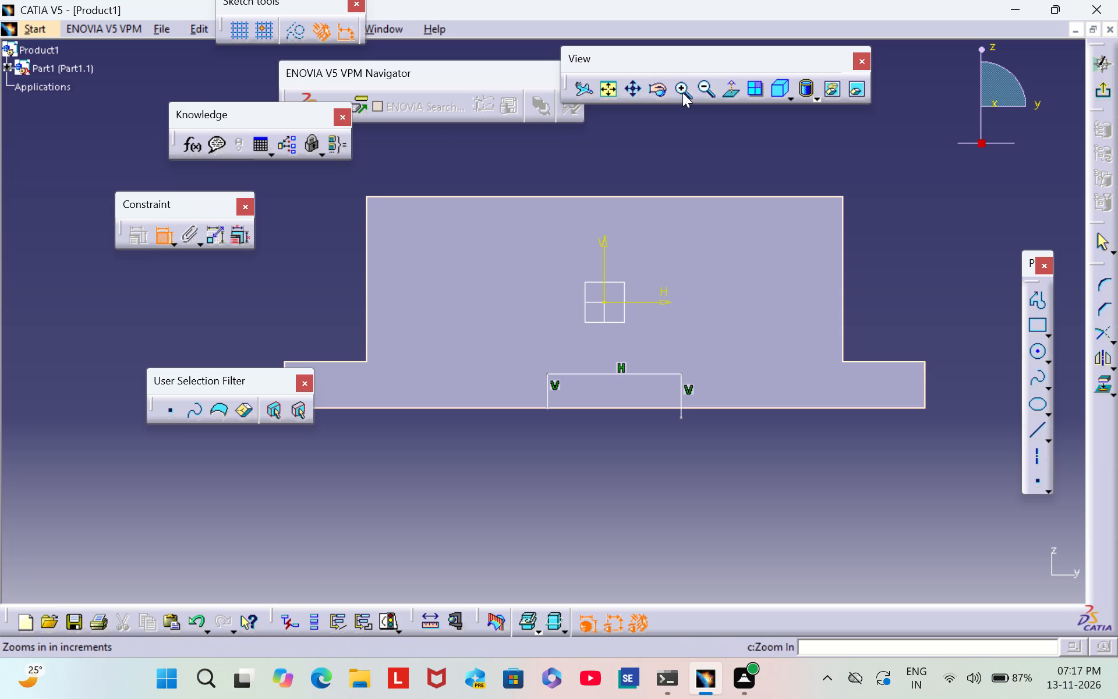
{"action": "triple_click", "coordinate": [682, 93]}
{"action": "triple_click", "coordinate": [682, 93]}
{"action": "triple_click", "coordinate": [682, 93]}
{"action": "left_click", "coordinate": [682, 93]}
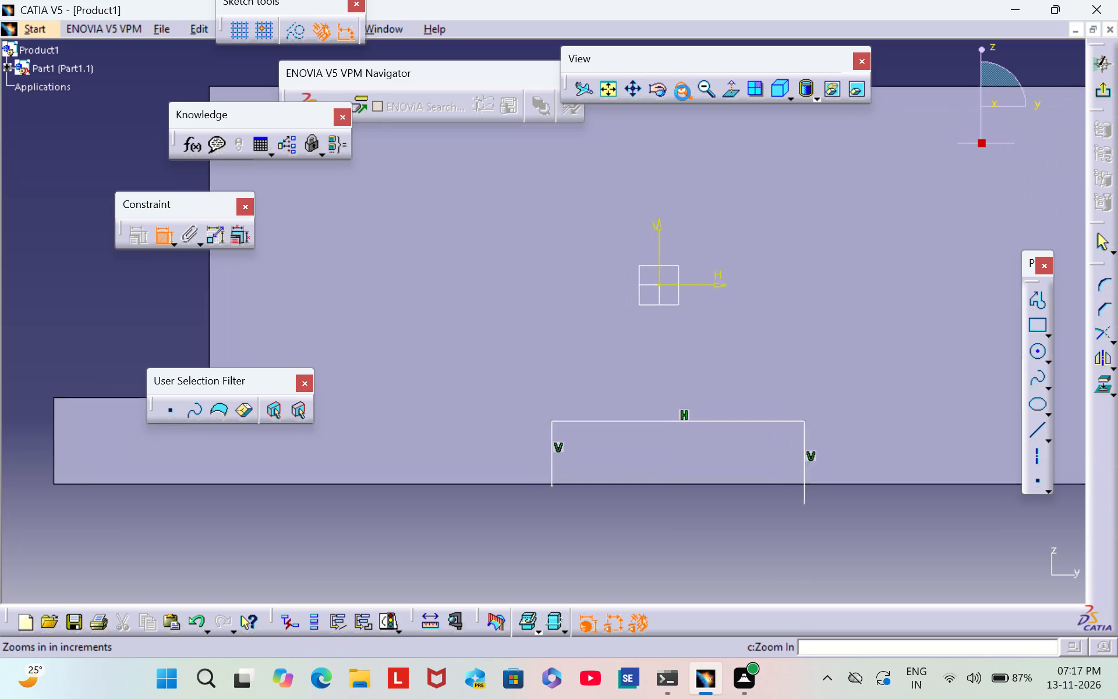
{"action": "middle_click_drag", "start_coordinate": [768, 478], "coordinate": [666, 266]}
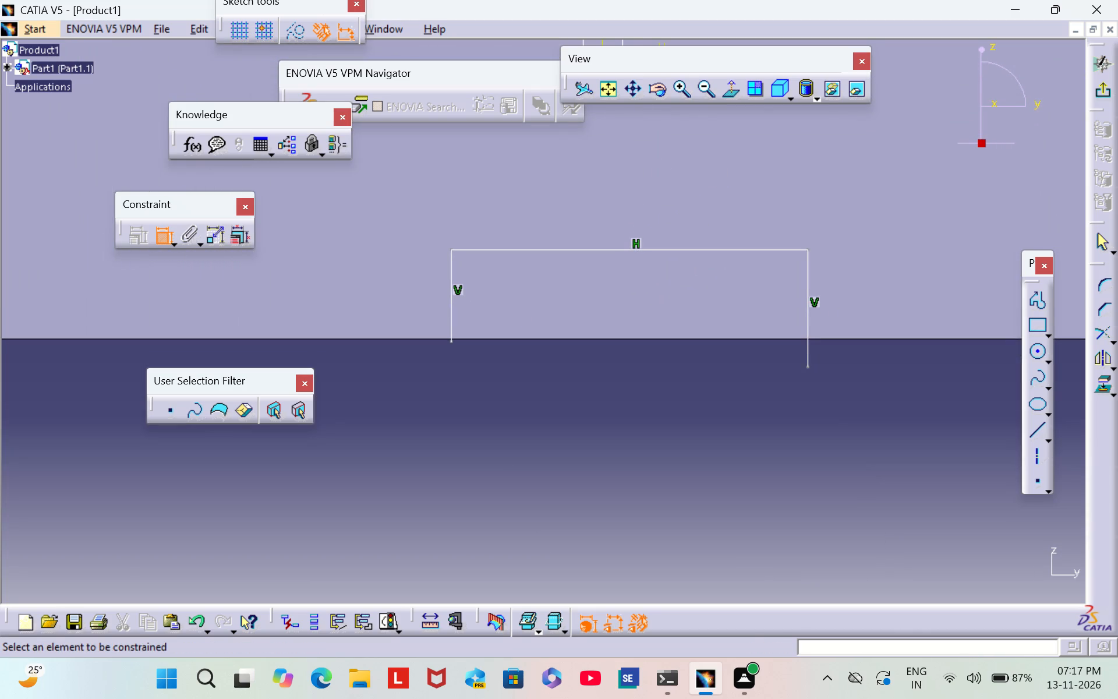
{"action": "left_click", "coordinate": [808, 368]}
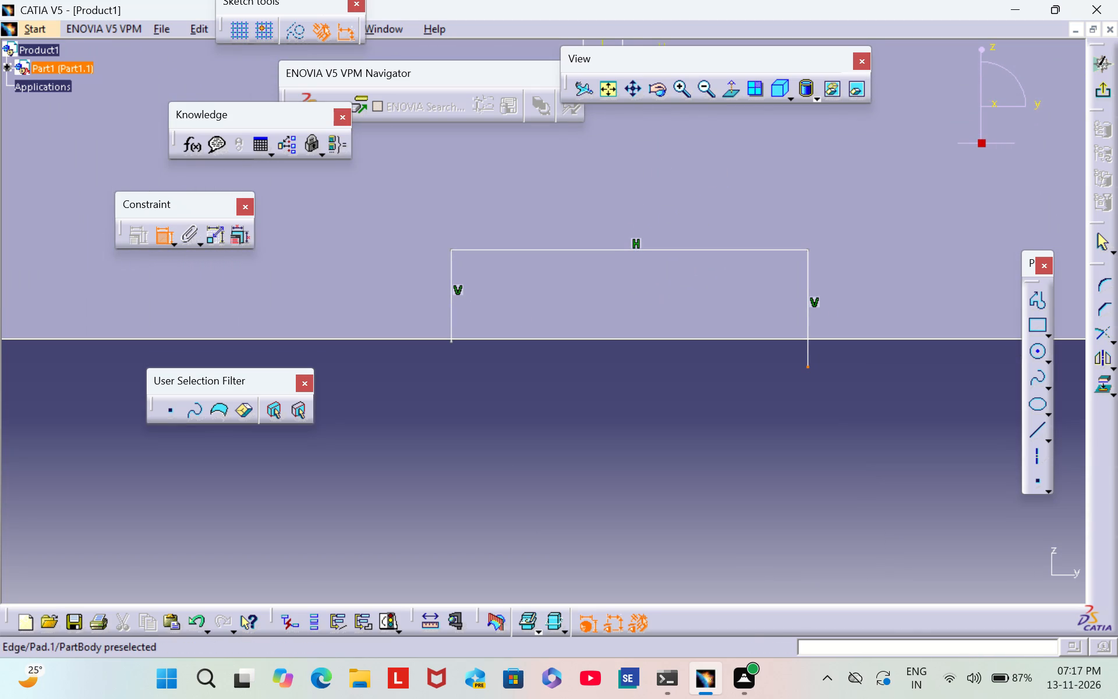
{"action": "left_click", "coordinate": [823, 339]}
{"action": "right_click", "coordinate": [823, 339]}
{"action": "left_click", "coordinate": [891, 497]}
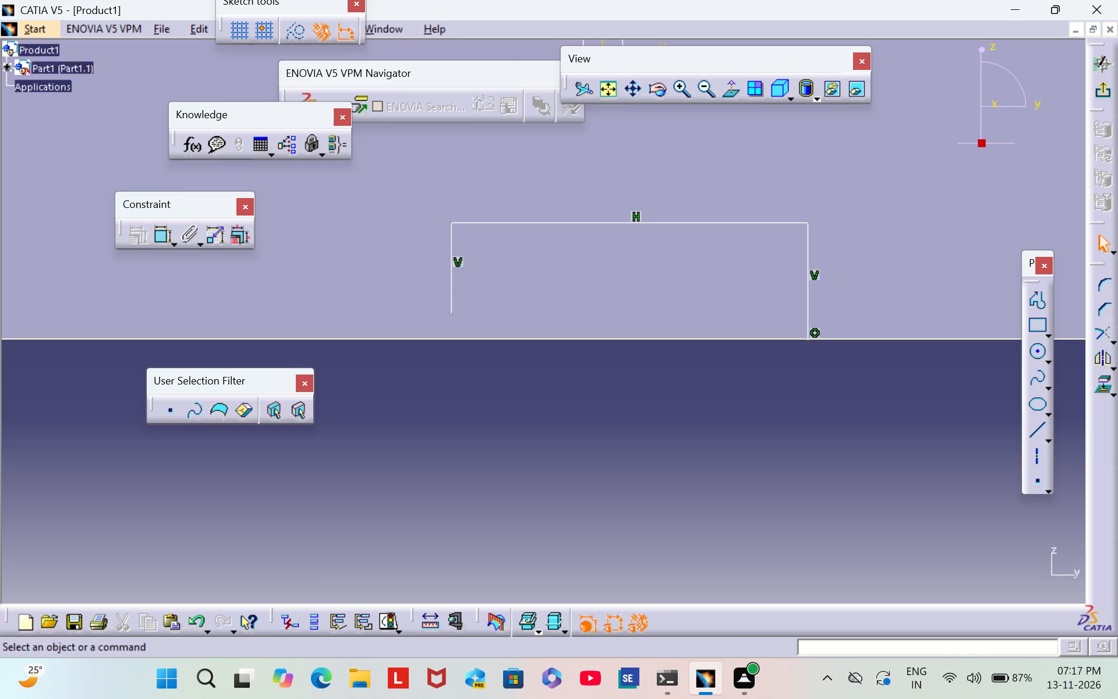
Constrain the lower endpoint of the notch's left vertical side to be coincident with the part's bottom edge.
{"action": "double_click", "coordinate": [160, 241]}
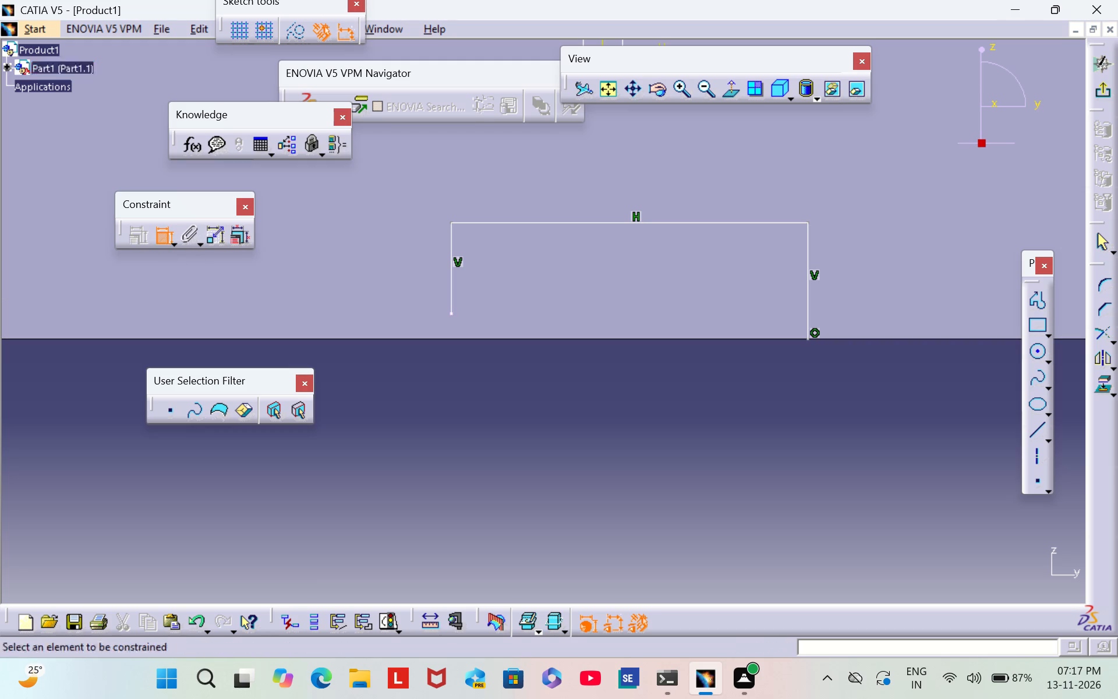
{"action": "left_click", "coordinate": [452, 314]}
{"action": "left_click", "coordinate": [450, 340]}
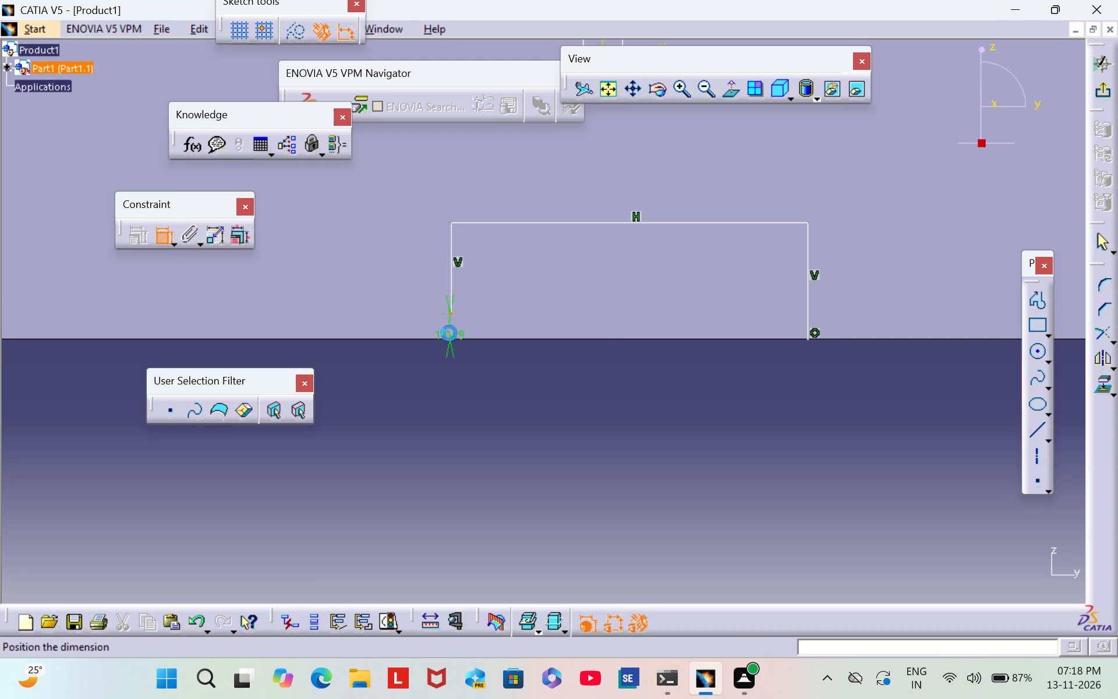
{"action": "right_click", "coordinate": [449, 333]}
{"action": "left_click", "coordinate": [559, 499]}
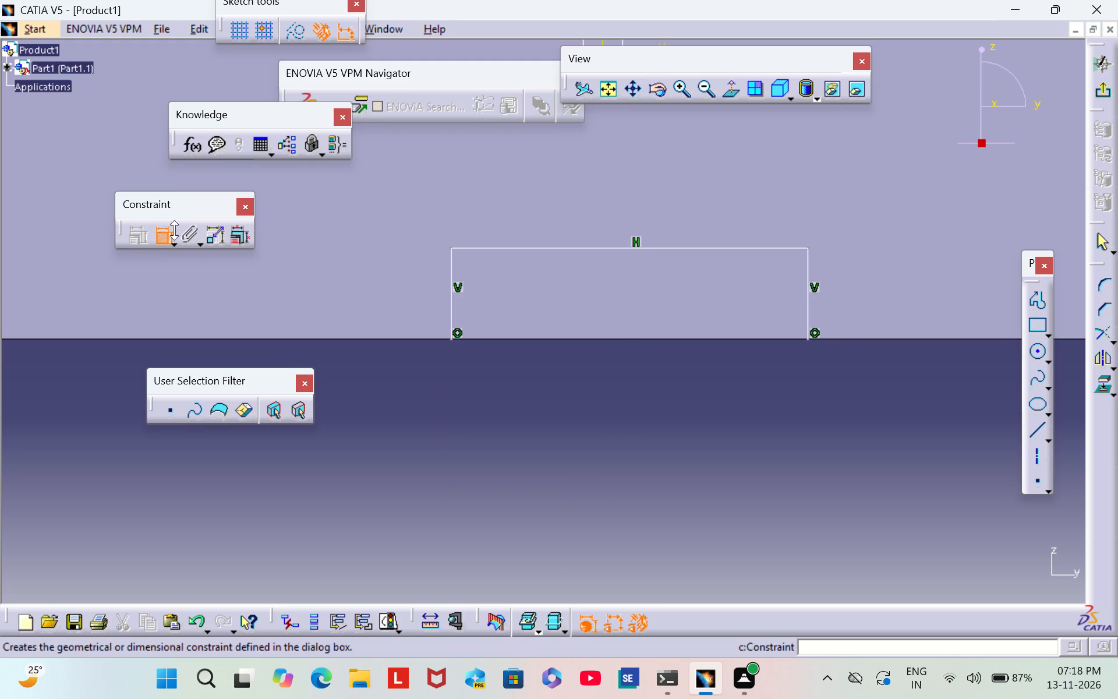
{"action": "left_click", "coordinate": [161, 238]}
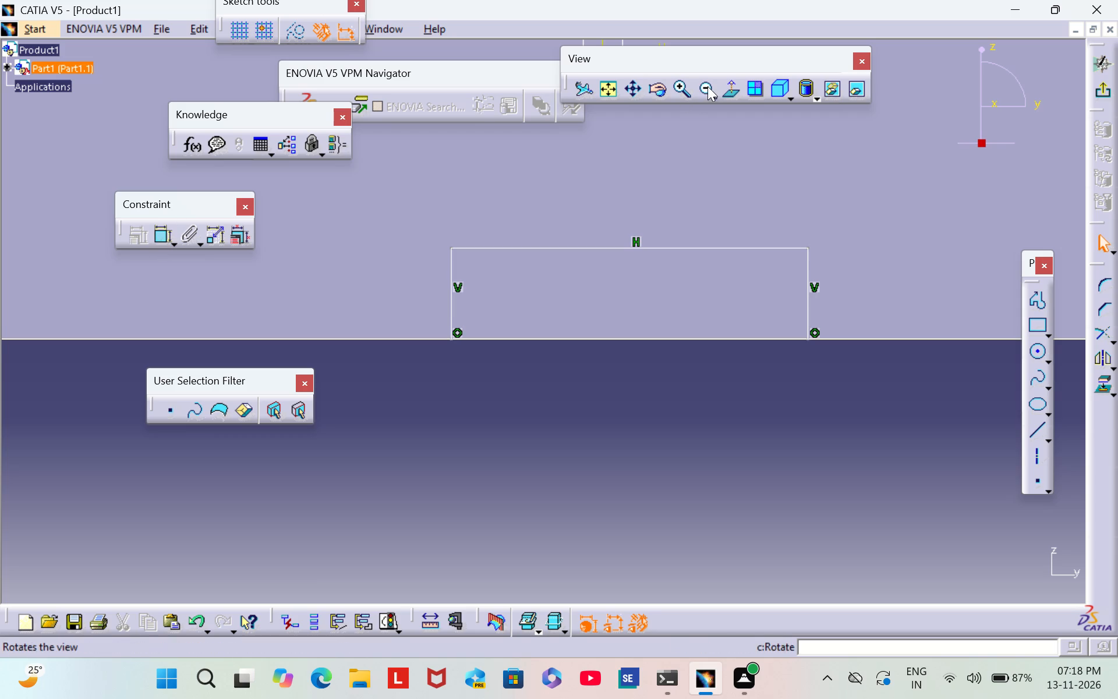
Dimension the notch's right vertical side and set its height to 2.5 mm.
{"action": "left_click", "coordinate": [700, 91]}
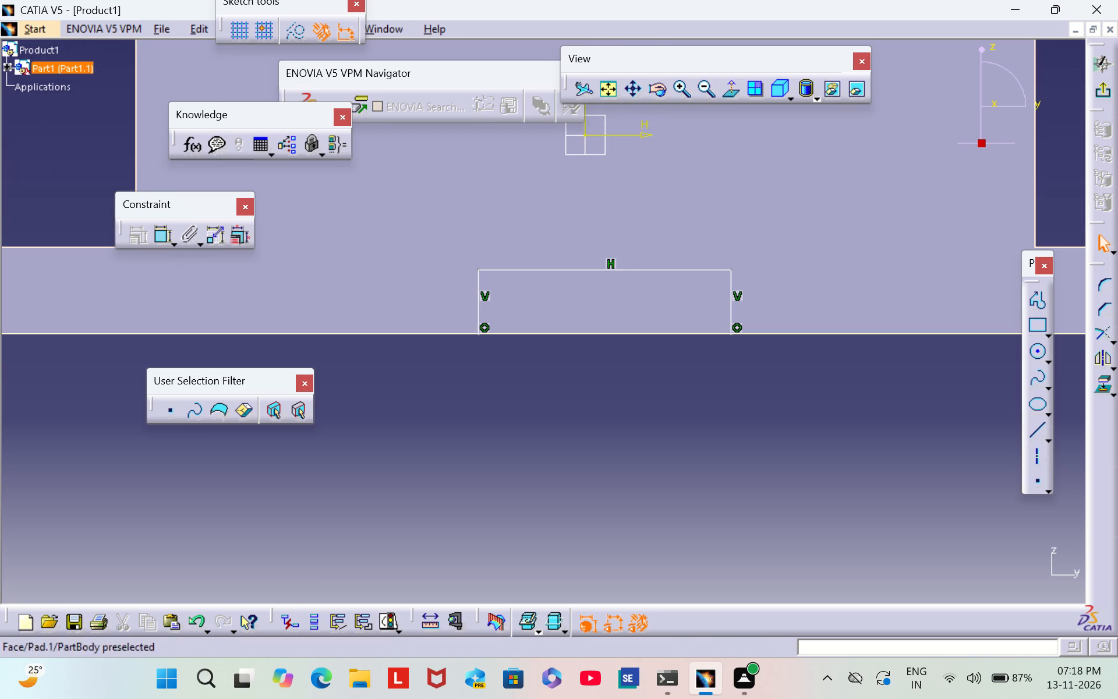
{"action": "left_click", "coordinate": [160, 244]}
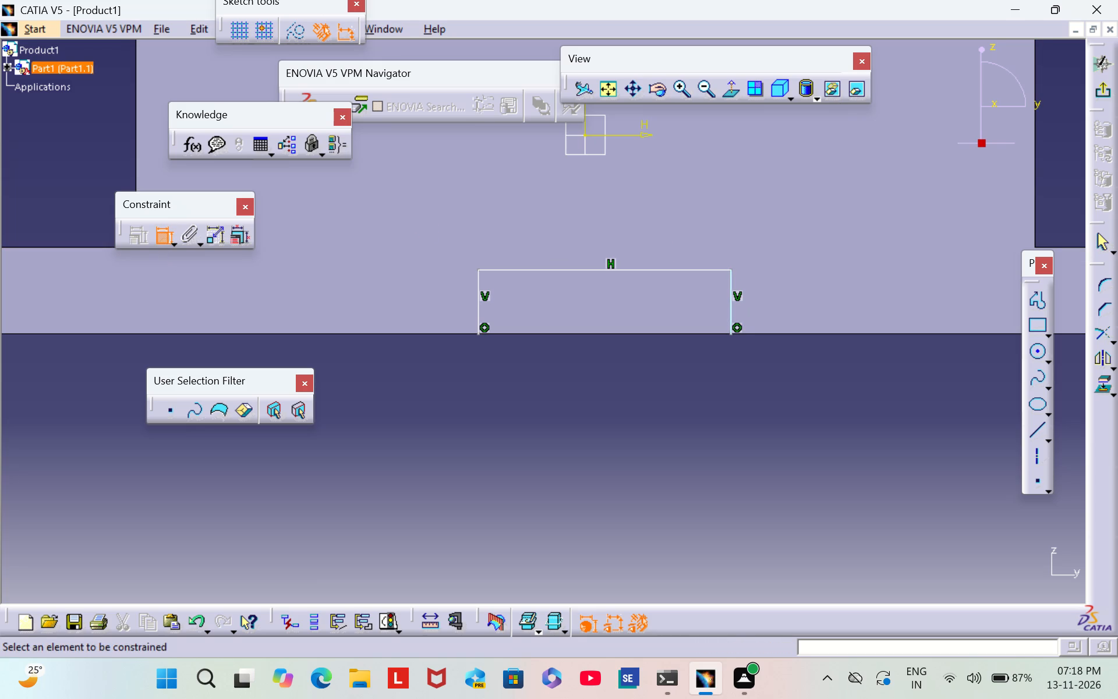
{"action": "left_click", "coordinate": [730, 313]}
{"action": "left_click", "coordinate": [790, 308]}
{"action": "double_click", "coordinate": [786, 298]}
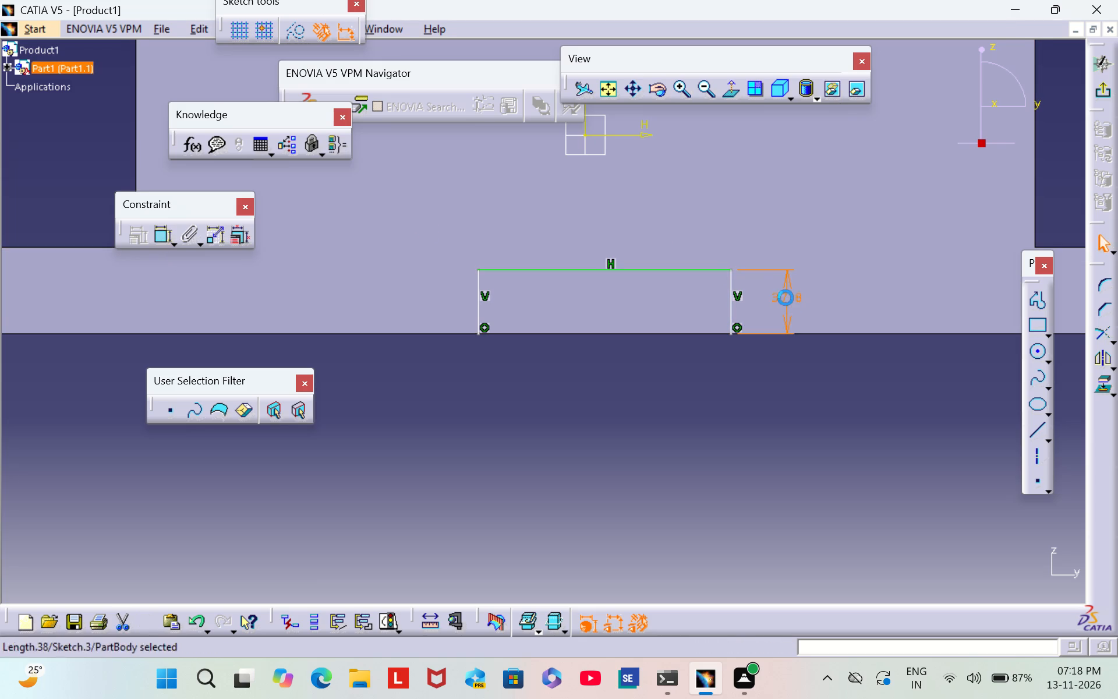
{"action": "key", "text": "BackSpace"}
{"action": "type", "text": "2.5"}
{"action": "key", "text": "Return"}
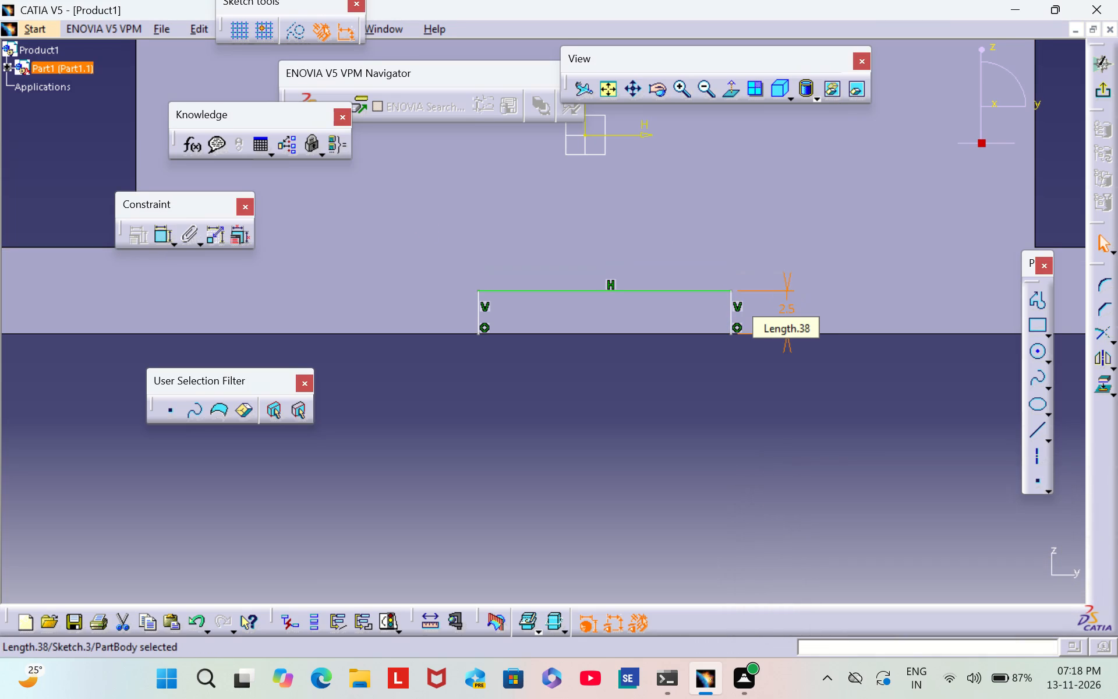
{"action": "left_click", "coordinate": [761, 393]}
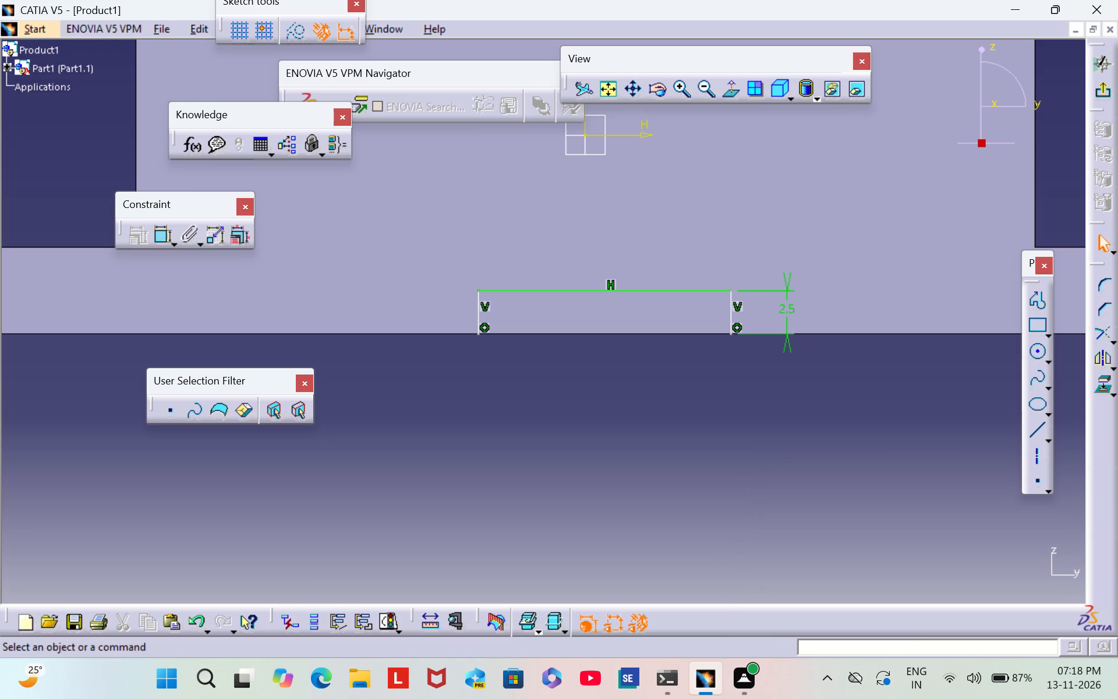
Dimension the notch's top horizontal line and set its width to 10 mm.
{"action": "left_click", "coordinate": [161, 242]}
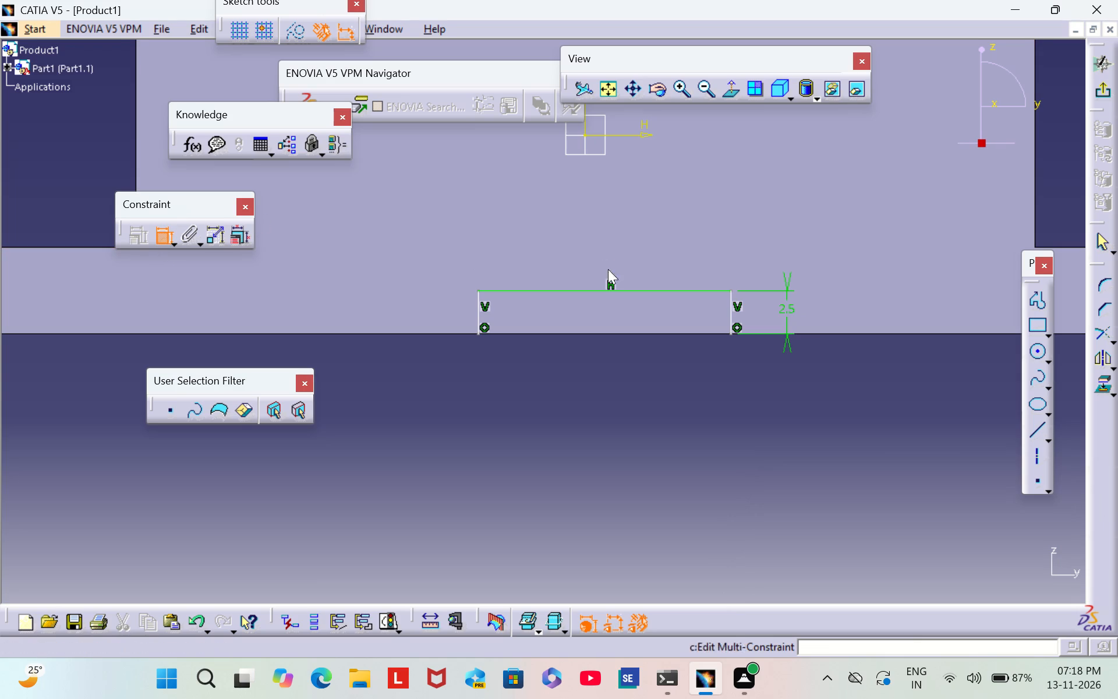
{"action": "left_click", "coordinate": [610, 291]}
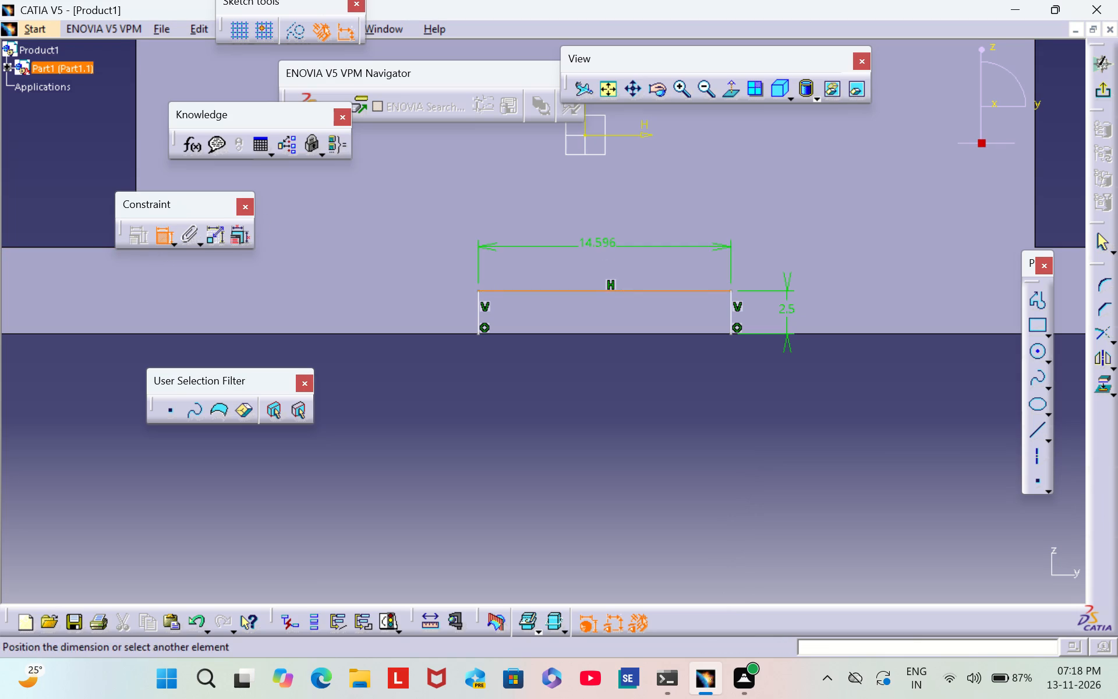
{"action": "left_click", "coordinate": [597, 240]}
{"action": "double_click", "coordinate": [596, 242]}
{"action": "key", "text": "BackSpace"}
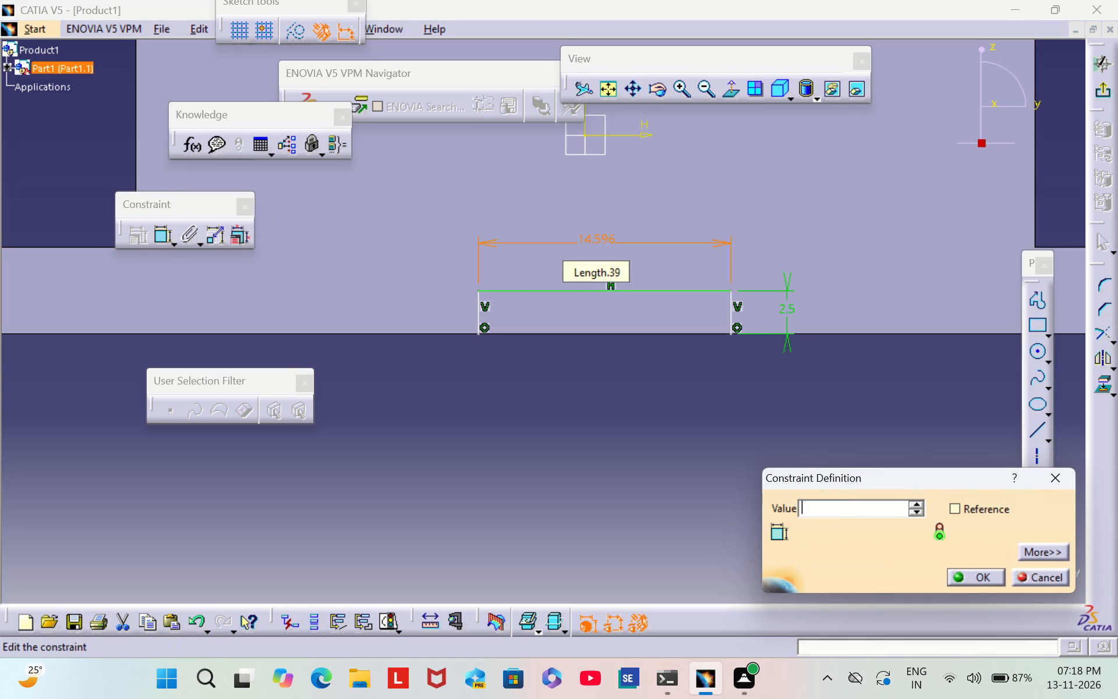
{"action": "key", "text": "1"}
{"action": "key", "text": "0"}
{"action": "key", "text": "Return"}
{"action": "left_click", "coordinate": [602, 403]}
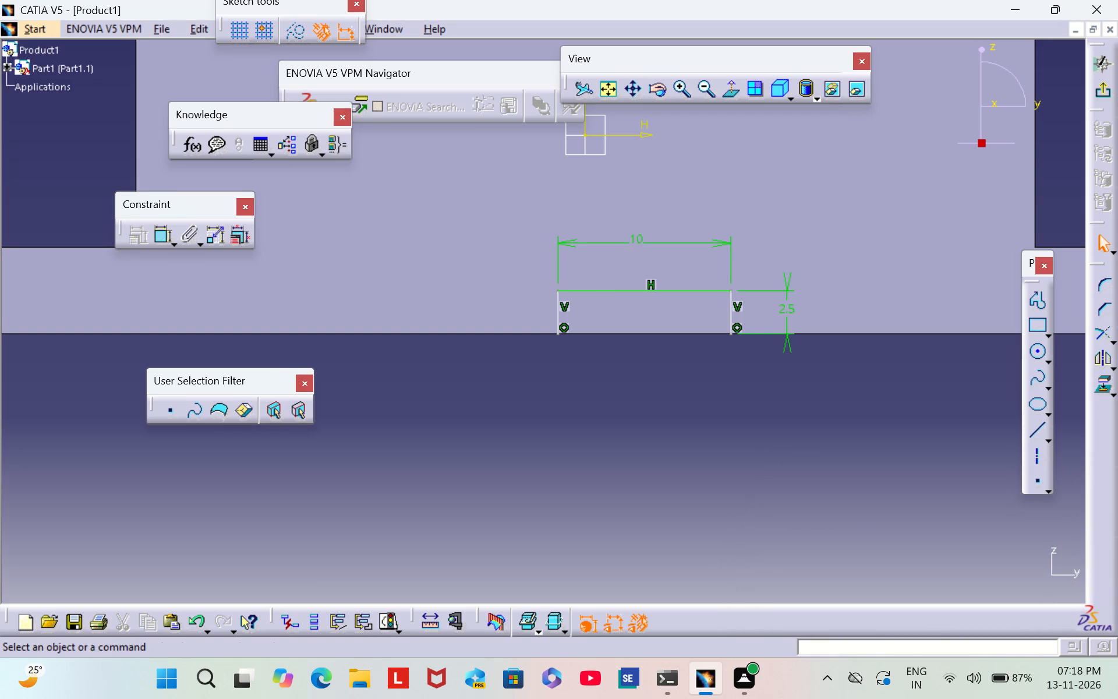
Constrain the bottom notch's two vertical sides to be symmetric about the sketch's vertical axis.
{"action": "double_click", "coordinate": [155, 241]}
{"action": "double_click", "coordinate": [160, 239]}
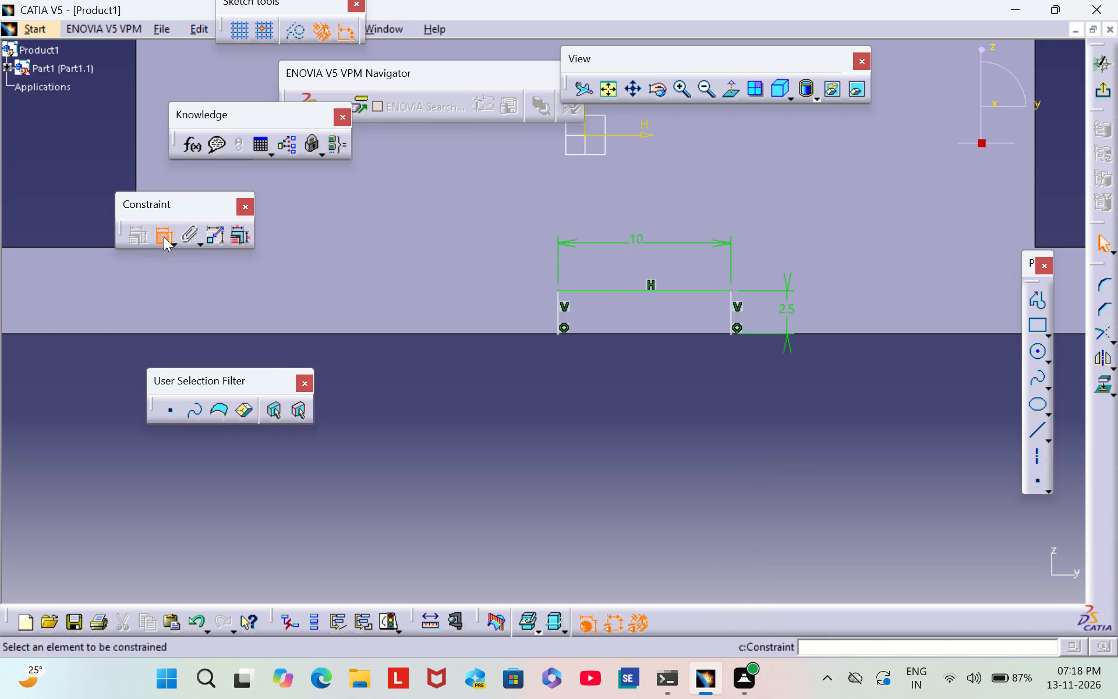
{"action": "left_click", "coordinate": [558, 320]}
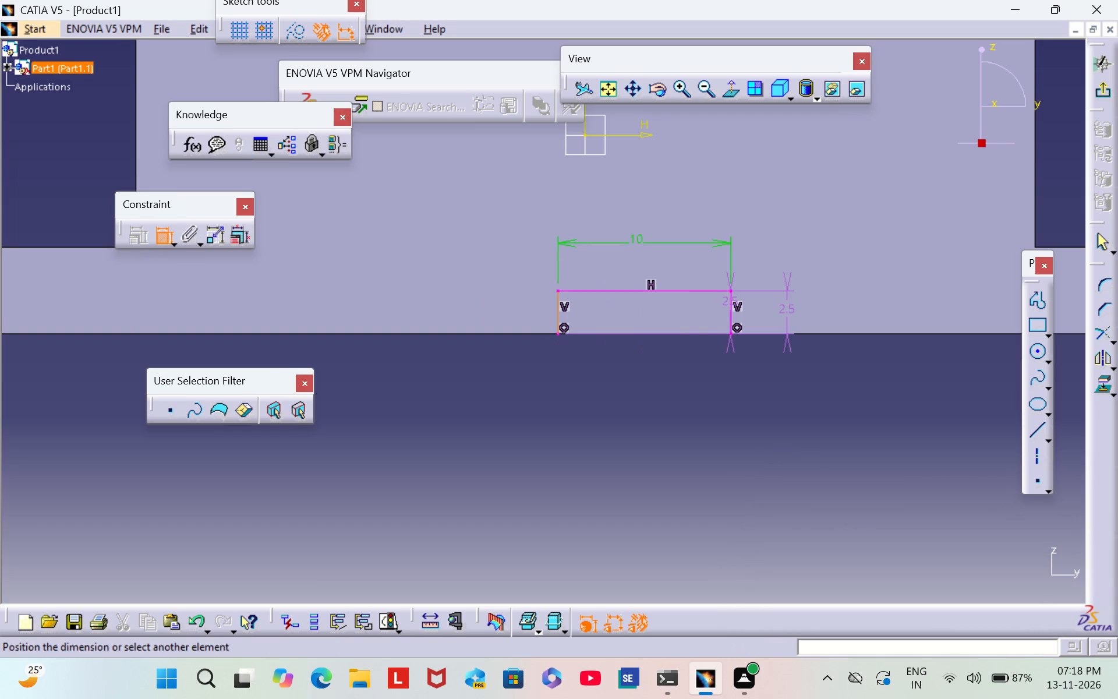
{"action": "left_click", "coordinate": [731, 319]}
{"action": "right_click", "coordinate": [685, 294]}
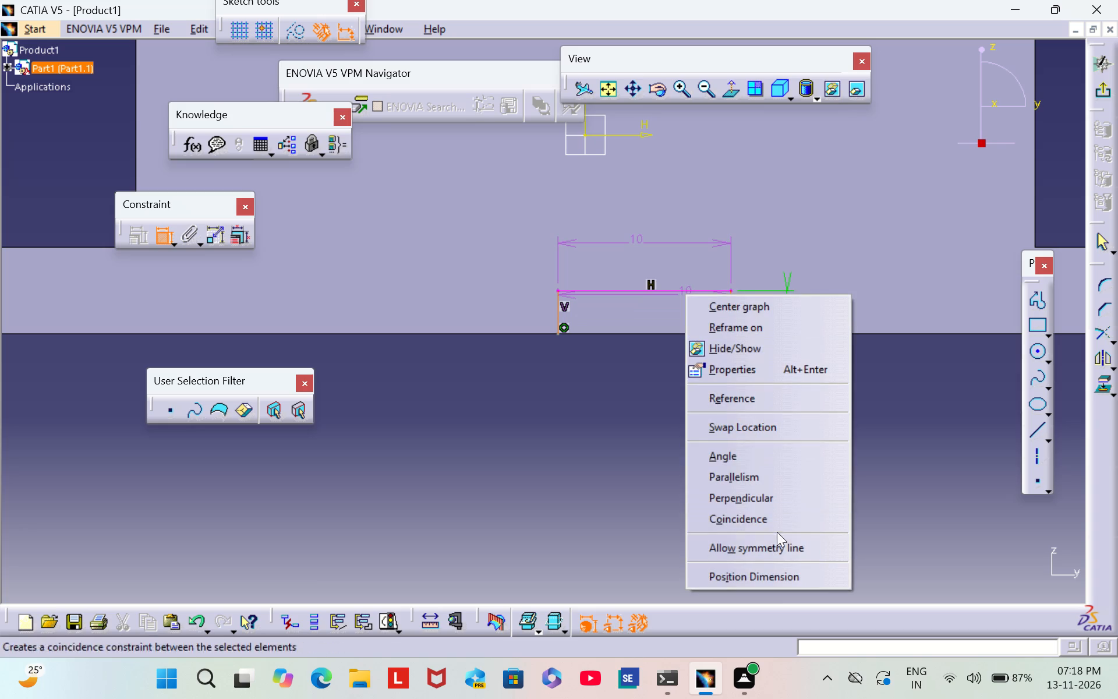
{"action": "left_click", "coordinate": [777, 548]}
{"action": "left_click", "coordinate": [584, 130]}
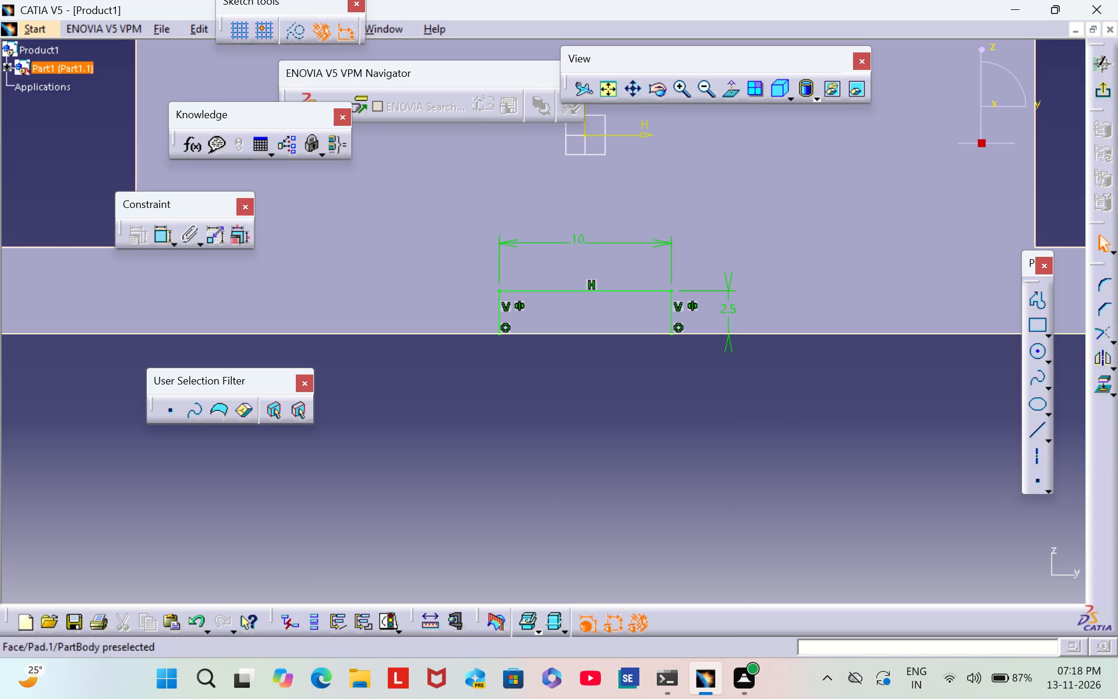
Exit the sketch and cut the notch profile through the part as a pocket with the Up to last limit.
{"action": "triple_click", "coordinate": [704, 88]}
{"action": "double_click", "coordinate": [704, 88]}
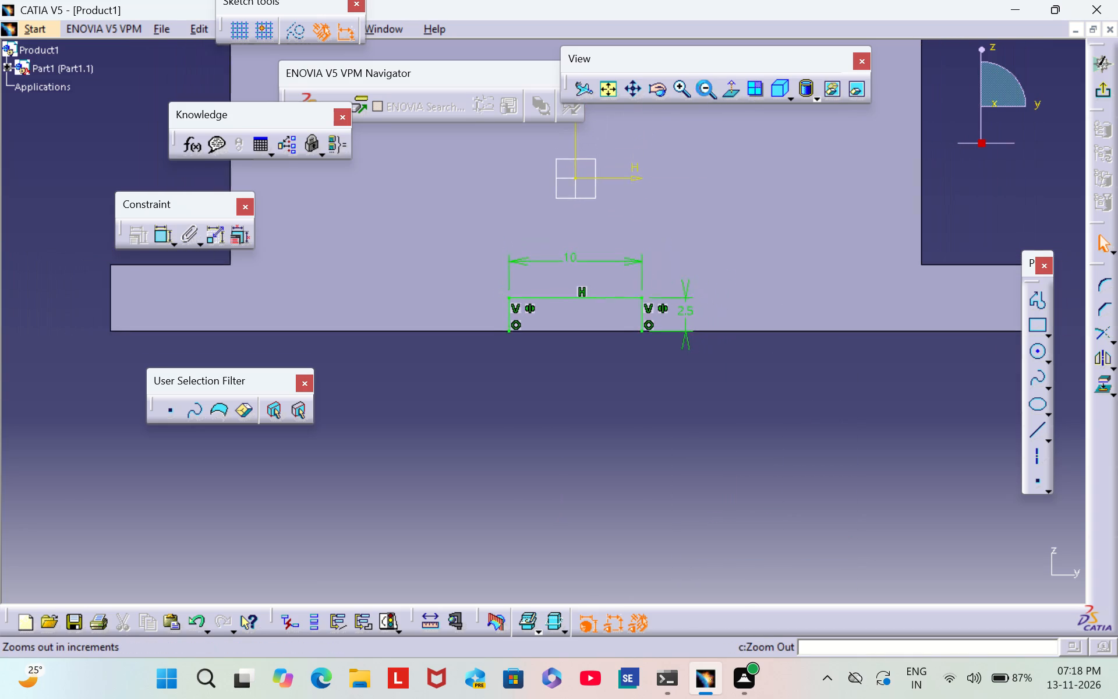
{"action": "middle_click_drag", "start_coordinate": [731, 203], "coordinate": [704, 352]}
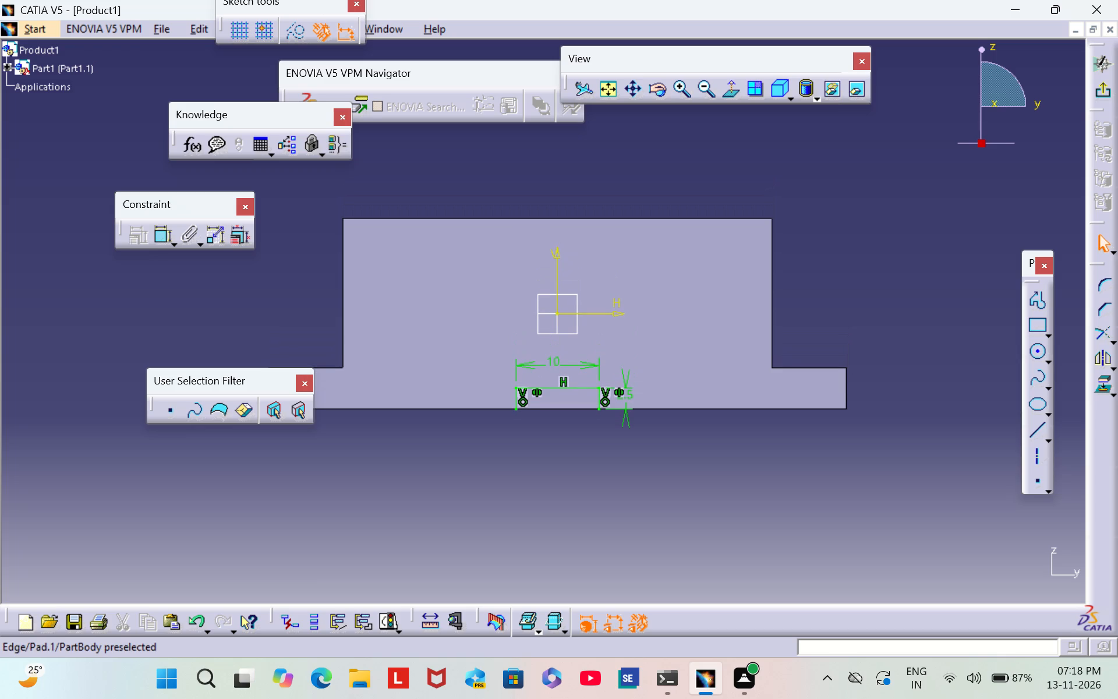
{"action": "left_click", "coordinate": [1105, 96]}
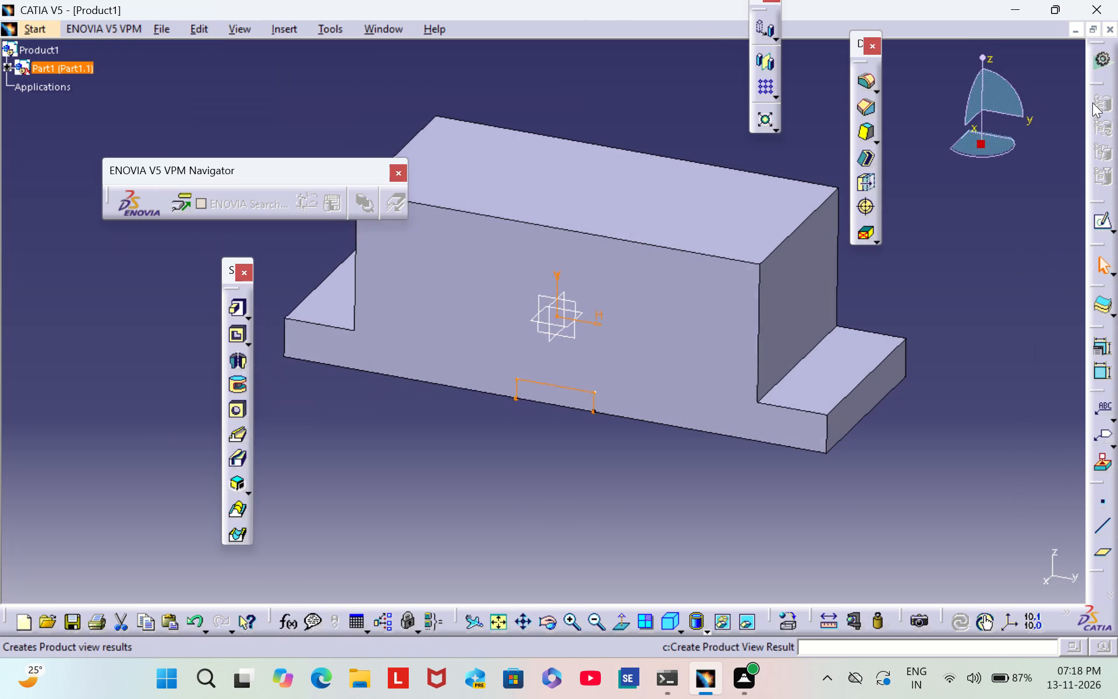
{"action": "left_click", "coordinate": [233, 337]}
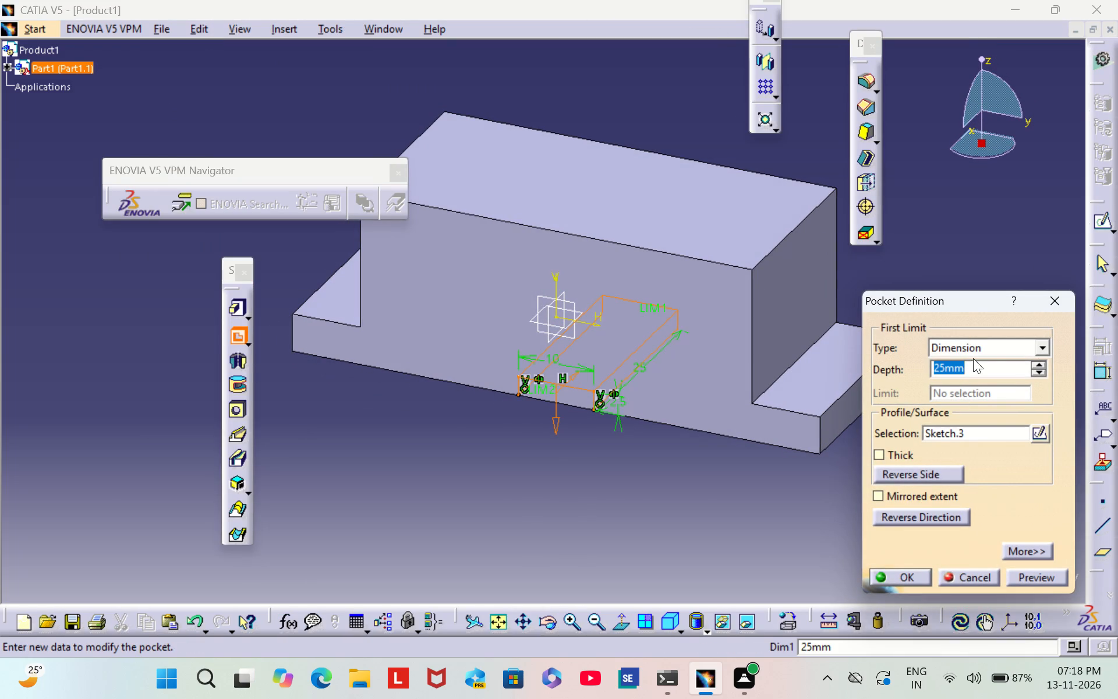
{"action": "left_click", "coordinate": [975, 344]}
{"action": "left_click", "coordinate": [981, 387]}
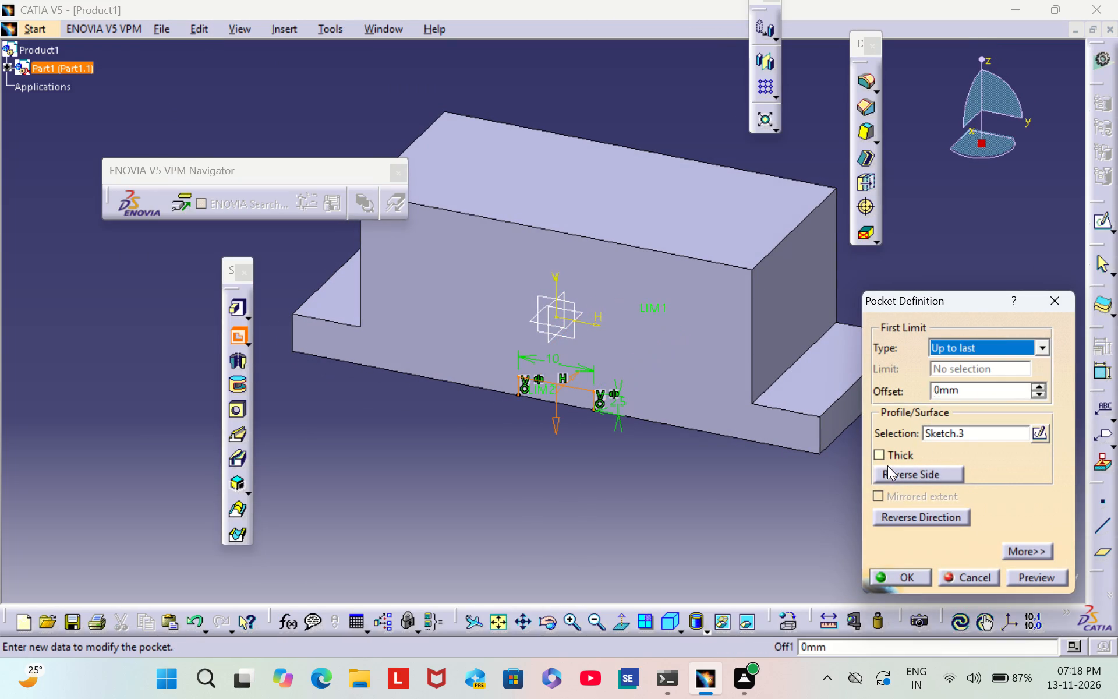
{"action": "left_click", "coordinate": [890, 574]}
{"action": "left_click", "coordinate": [507, 515]}
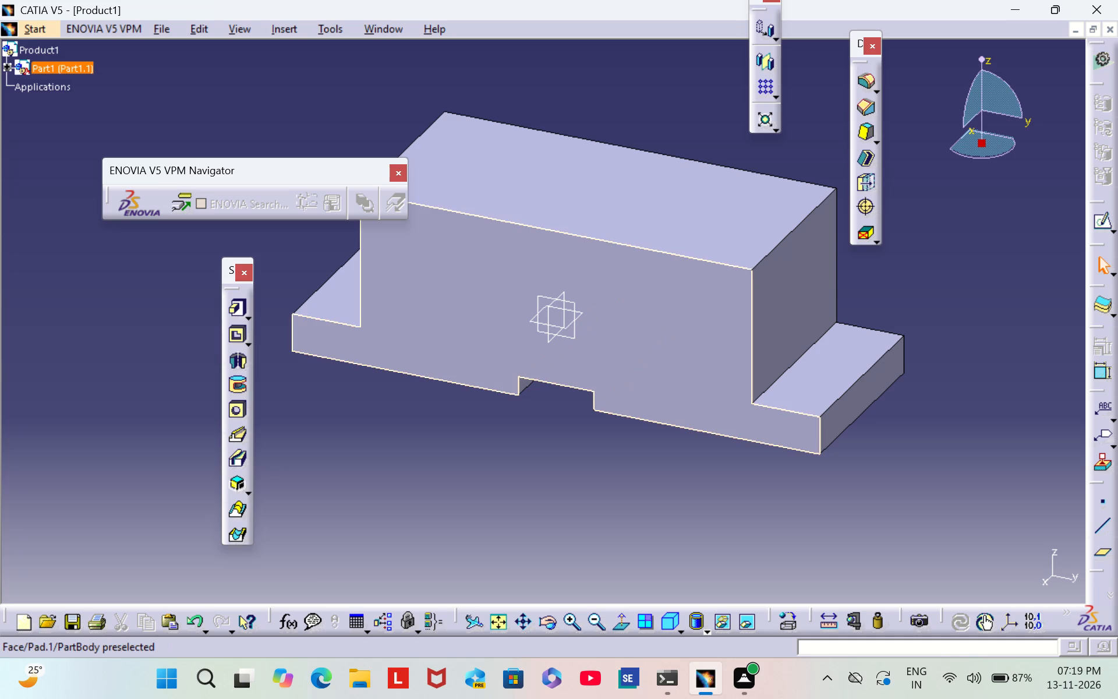
Open a new sketch on the part's front face.
{"action": "left_click", "coordinate": [631, 308]}
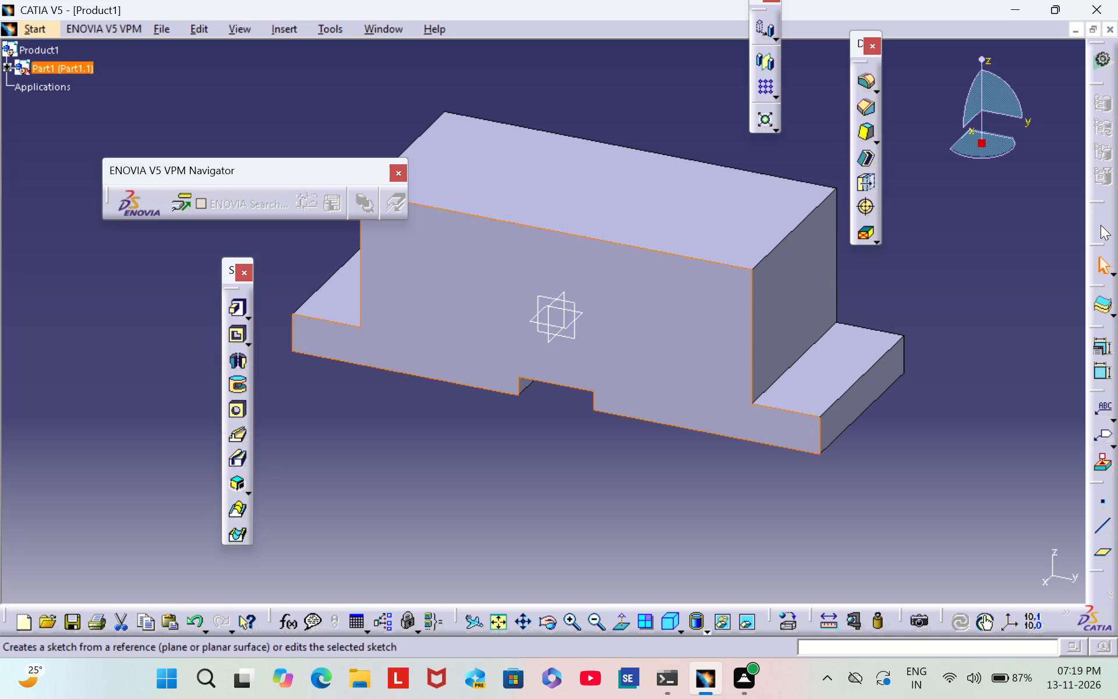
{"action": "left_click", "coordinate": [1101, 224]}
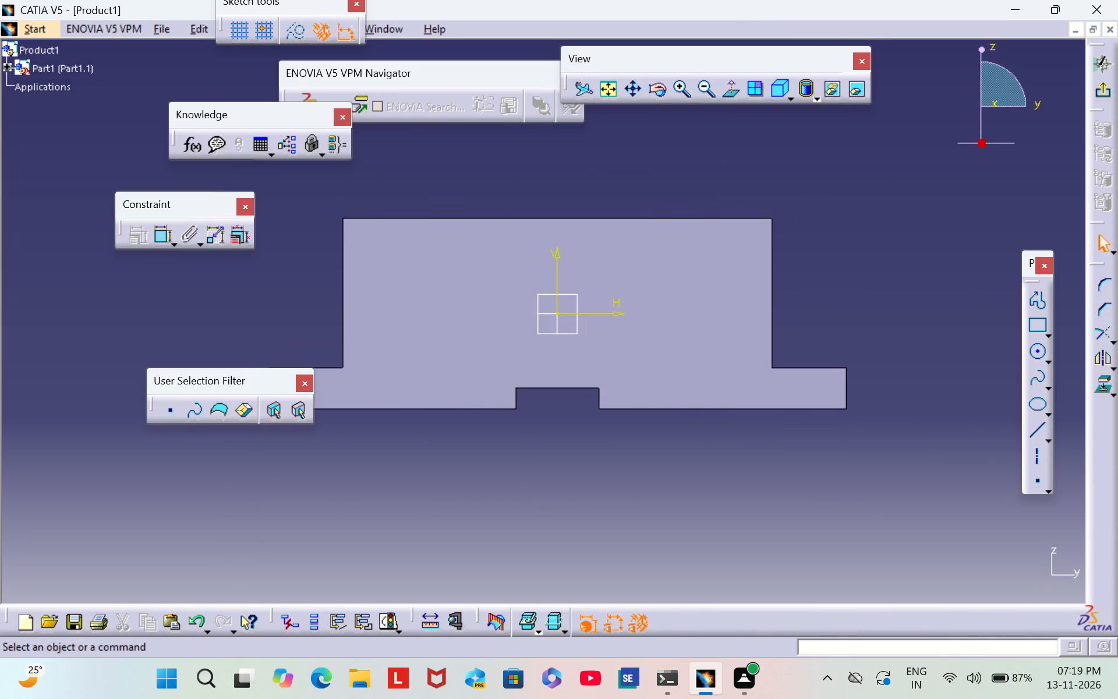
Draw an open three-line U profile across the part's top edge near the vertical axis, about 2.3 mm wide and 2.4 mm deep.
{"action": "triple_click", "coordinate": [678, 97]}
{"action": "left_click", "coordinate": [678, 97]}
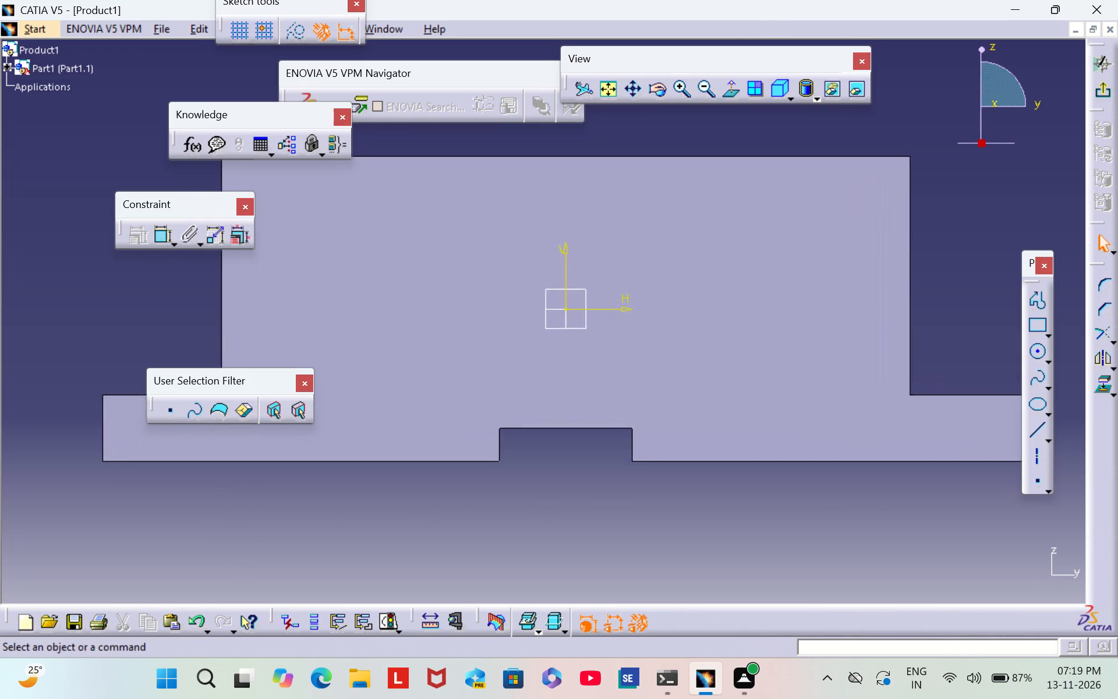
{"action": "scroll", "coordinate": [647, 217], "scroll_direction": "down", "scroll_amount": 1}
{"action": "middle_click_drag", "start_coordinate": [647, 217], "coordinate": [677, 345]}
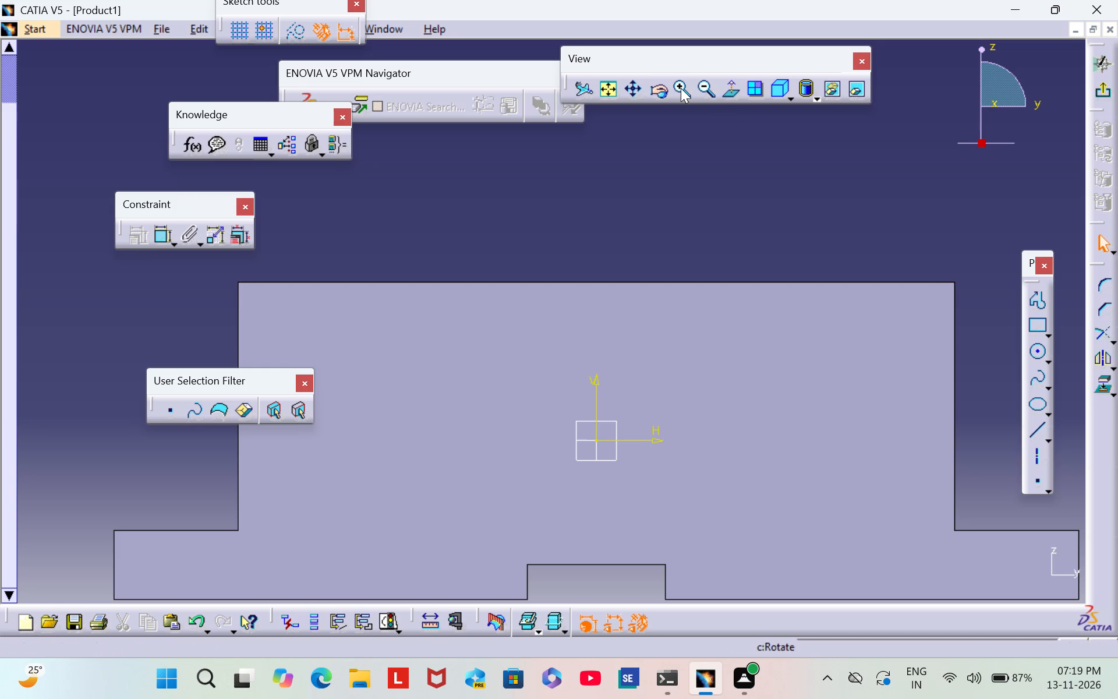
{"action": "triple_click", "coordinate": [681, 87]}
{"action": "middle_click_drag", "start_coordinate": [657, 343], "coordinate": [613, 272]}
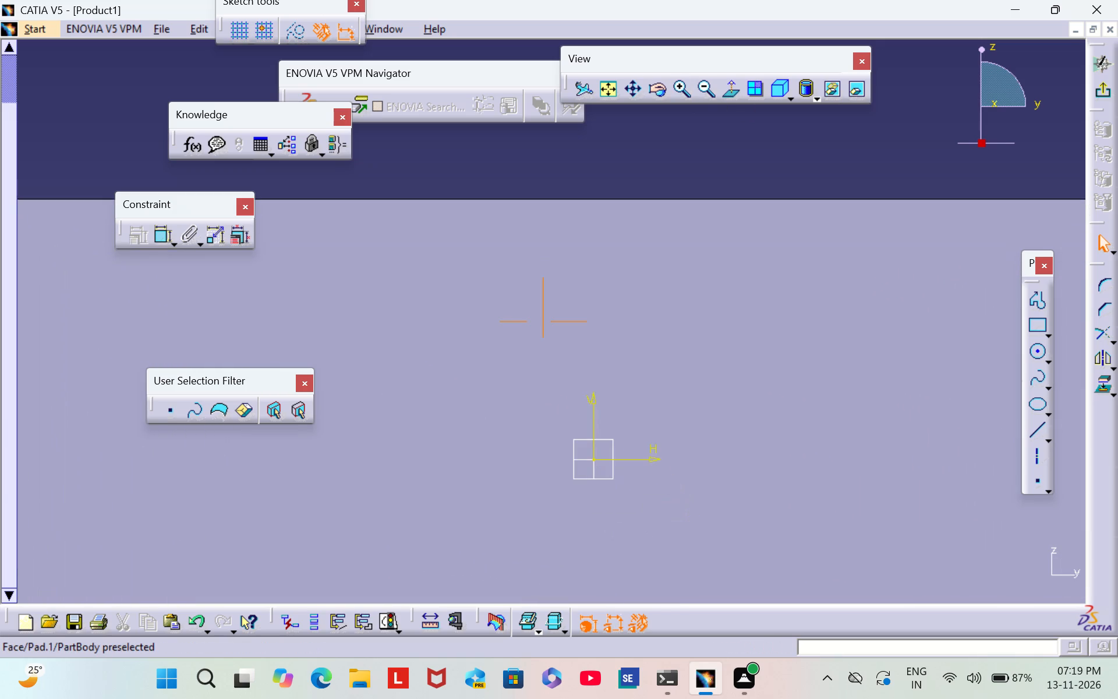
{"action": "left_click", "coordinate": [1036, 305]}
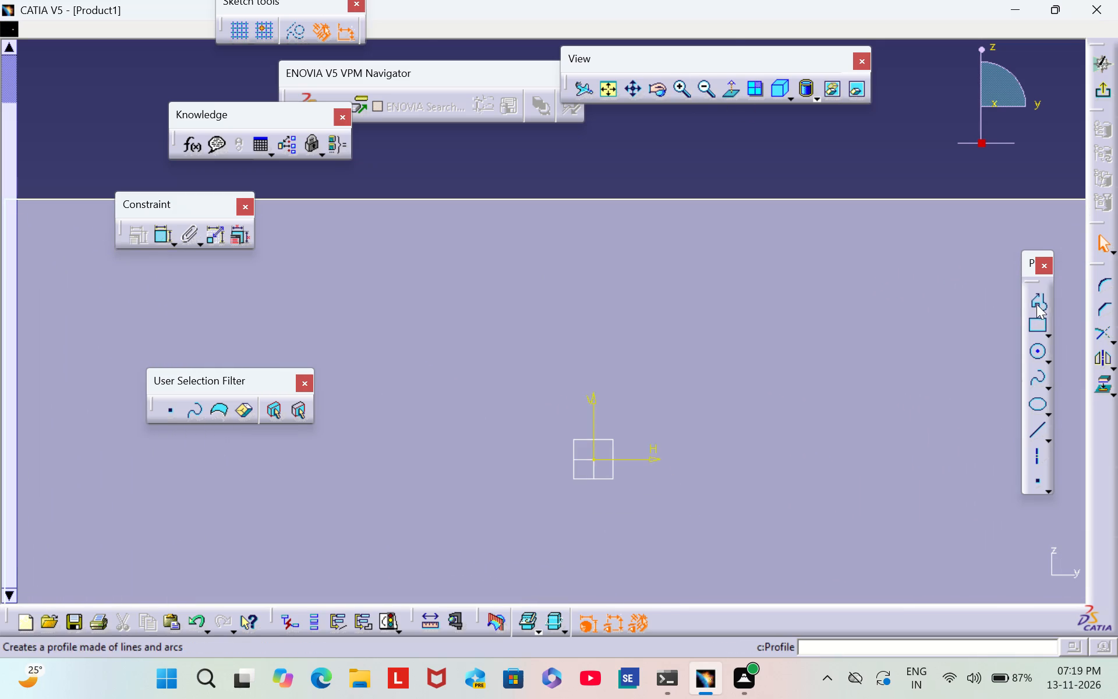
{"action": "left_click", "coordinate": [557, 188]}
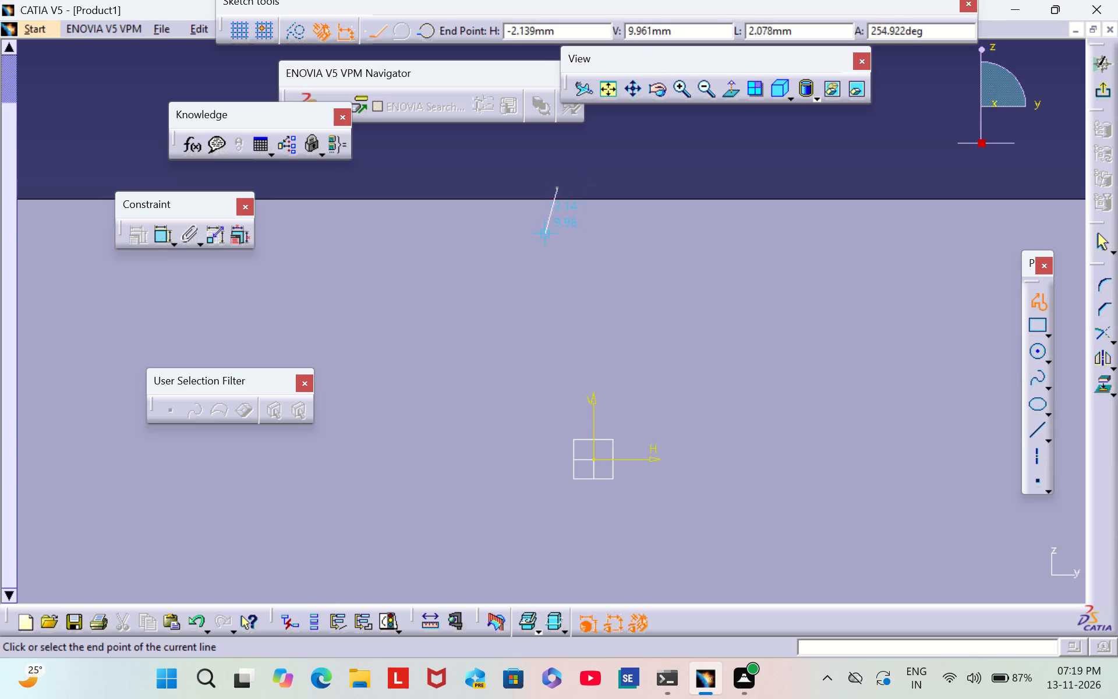
{"action": "left_click", "coordinate": [556, 243]}
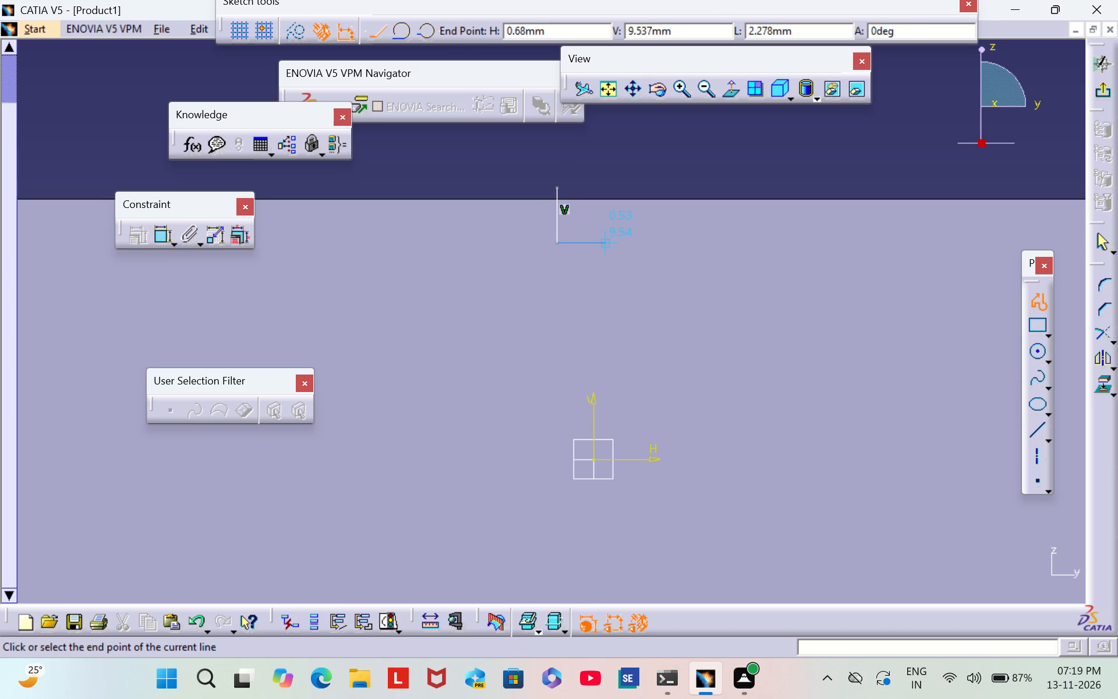
{"action": "left_click", "coordinate": [609, 242]}
{"action": "left_click", "coordinate": [607, 185]}
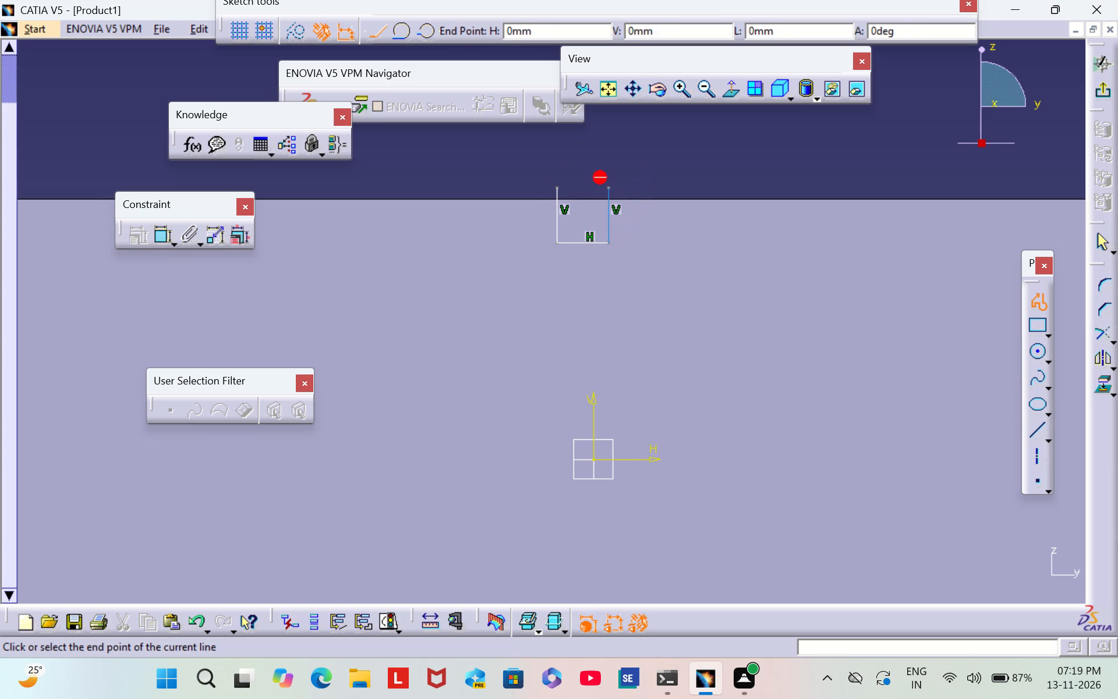
{"action": "key", "text": "Escape"}
{"action": "key", "text": "Escape"}
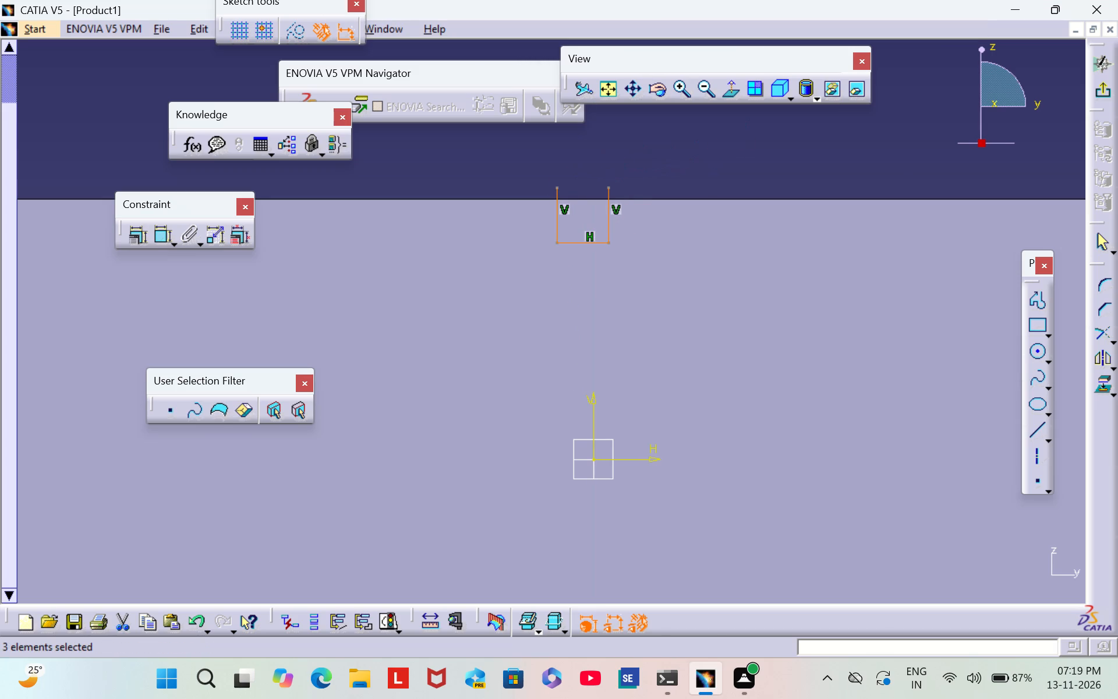
{"action": "left_click", "coordinate": [616, 140]}
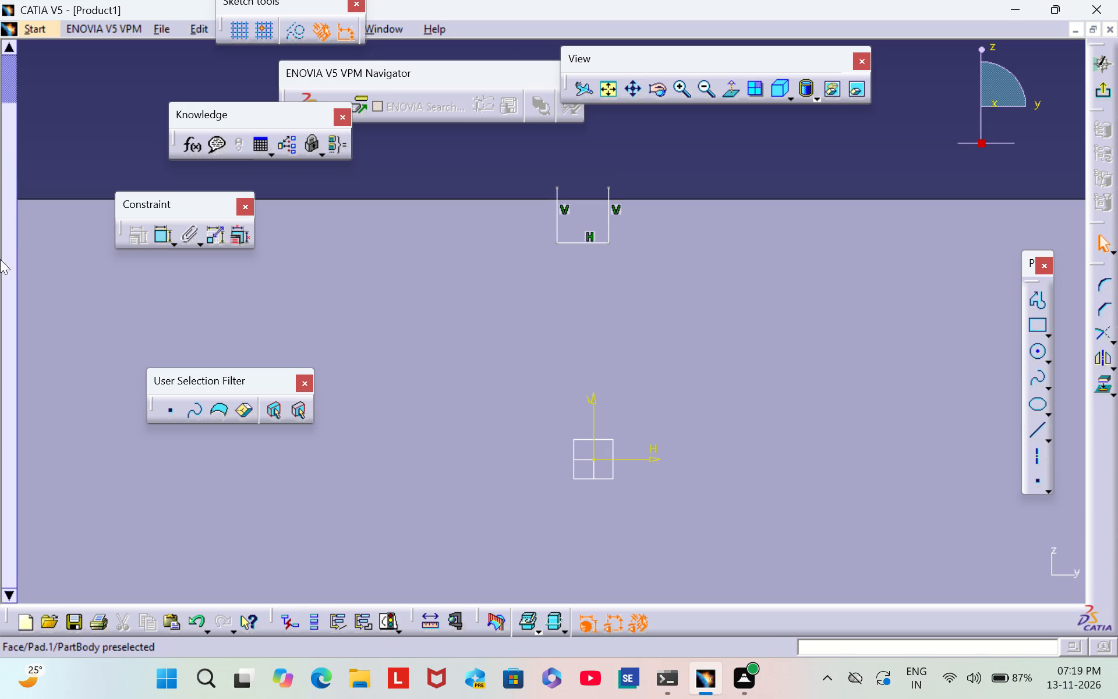
Constrain the upper endpoint of the U profile's right vertical side to be coincident with the part's top edge.
{"action": "double_click", "coordinate": [161, 243]}
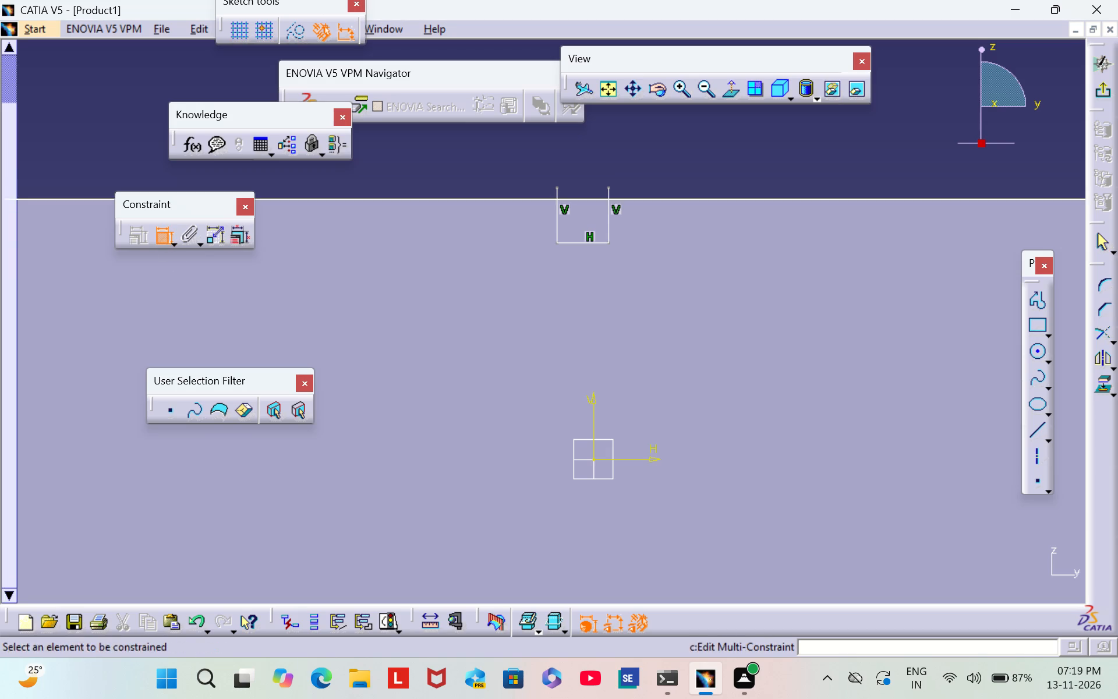
{"action": "left_click", "coordinate": [606, 189]}
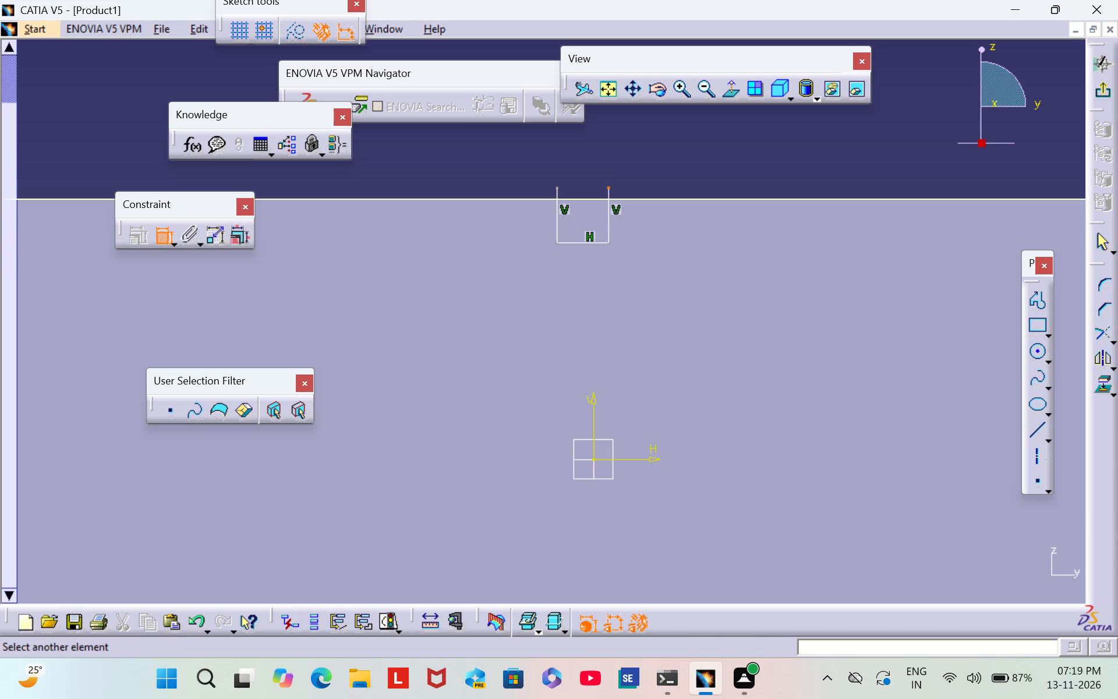
{"action": "left_click", "coordinate": [625, 200]}
{"action": "right_click", "coordinate": [626, 200]}
{"action": "left_click", "coordinate": [689, 363]}
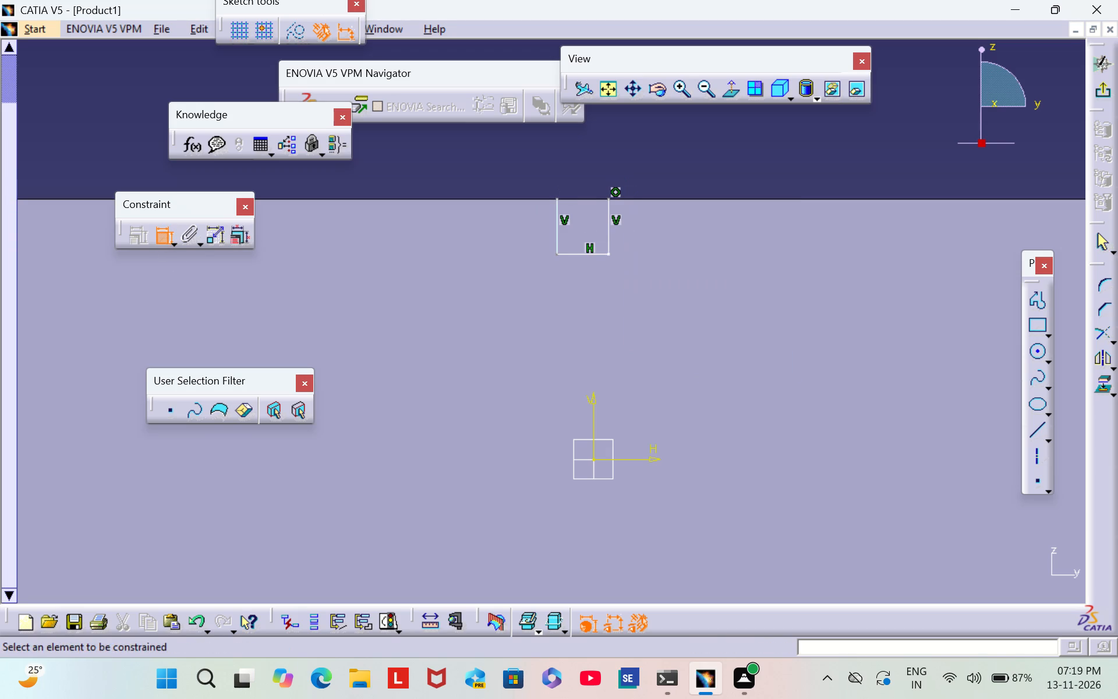
Constrain the upper endpoint of the U profile's left vertical side to be coincident with the part's top edge.
{"action": "left_click", "coordinate": [557, 200]}
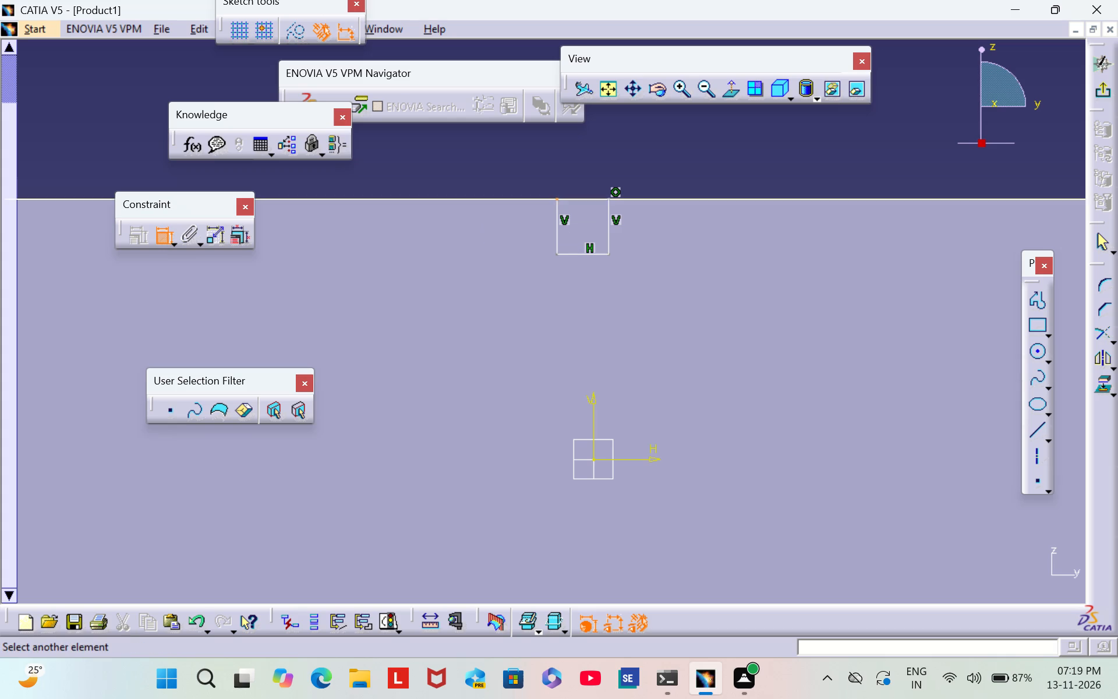
{"action": "left_click", "coordinate": [533, 199]}
{"action": "right_click", "coordinate": [533, 199]}
{"action": "left_click", "coordinate": [634, 352]}
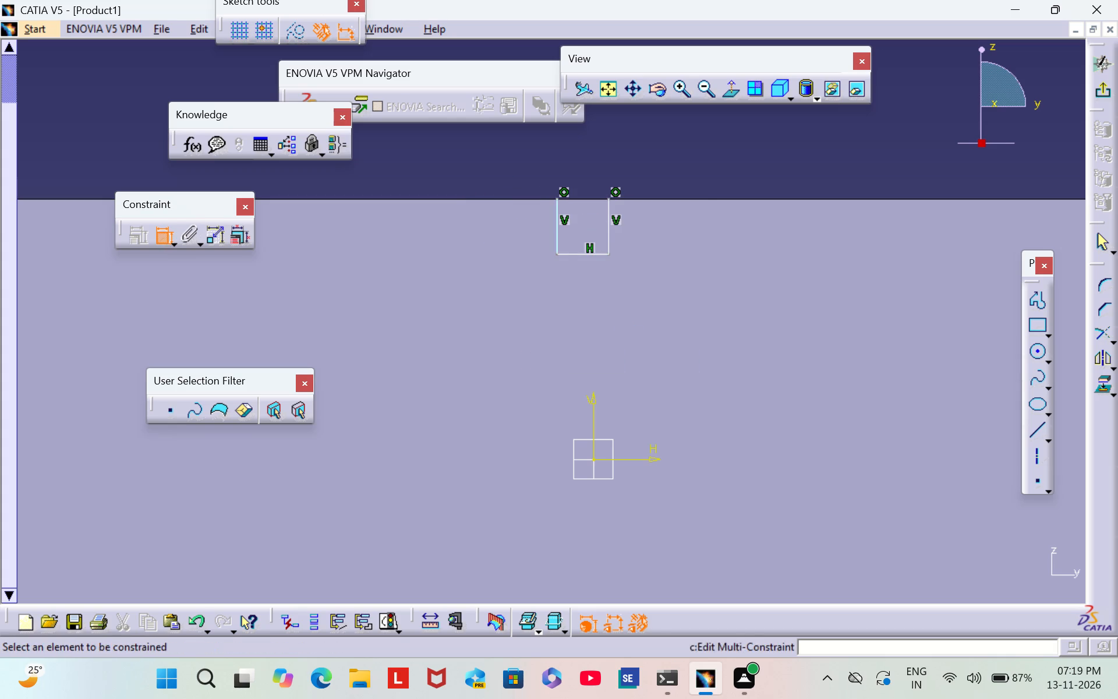
Dimension the U profile's right vertical side and set its depth to 2 mm.
{"action": "left_click", "coordinate": [610, 235]}
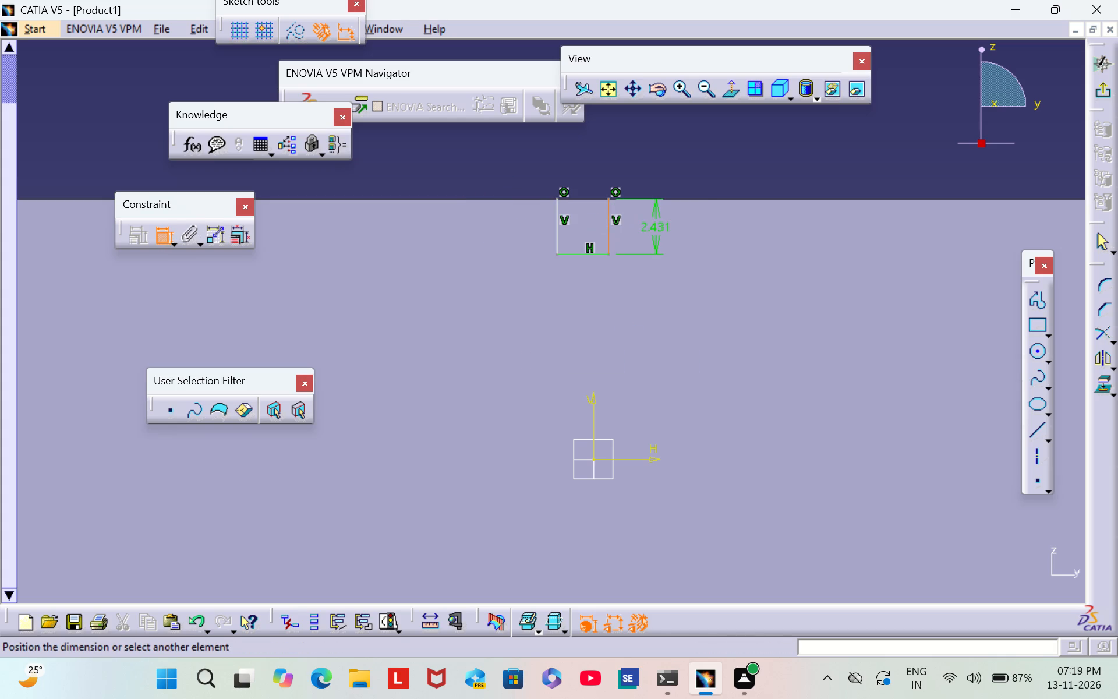
{"action": "left_click", "coordinate": [663, 234]}
{"action": "double_click", "coordinate": [663, 227]}
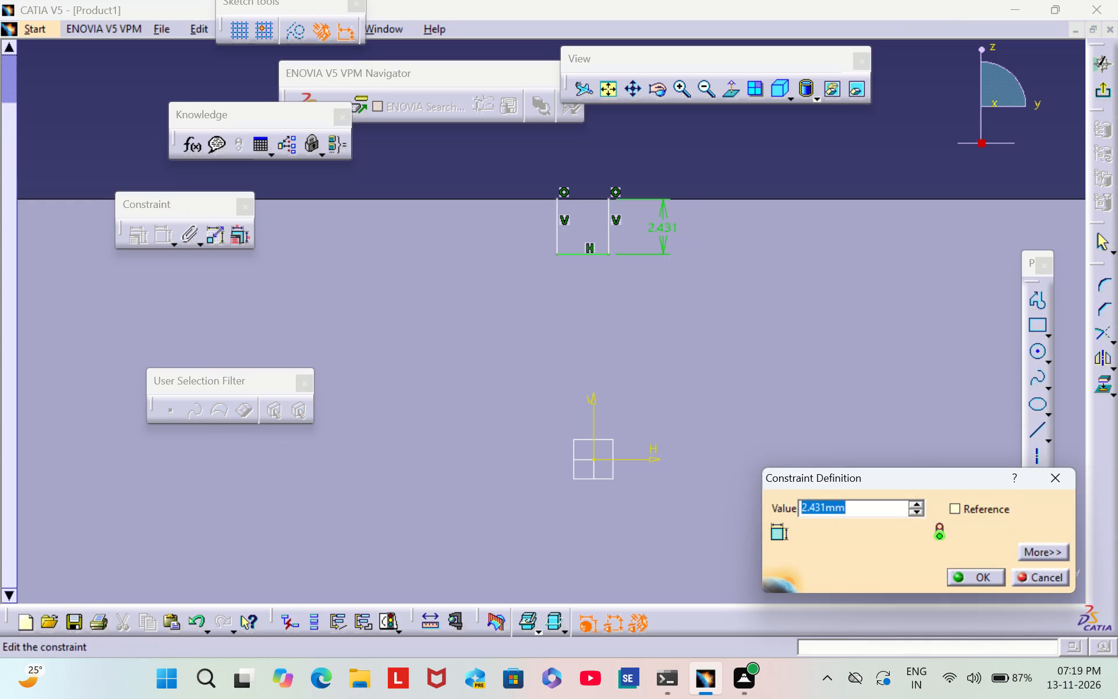
{"action": "key", "text": "BackSpace"}
{"action": "key", "text": "2"}
{"action": "key", "text": "Return"}
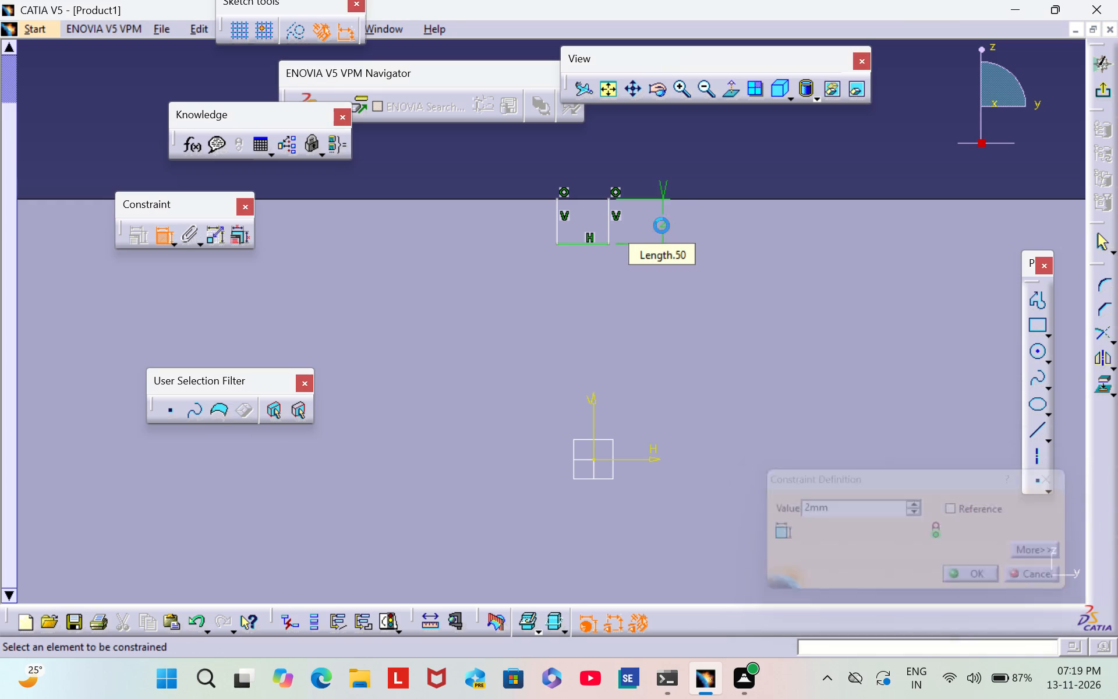
Dimension the U profile's bottom horizontal line and set its width to 2 mm.
{"action": "left_click", "coordinate": [584, 243]}
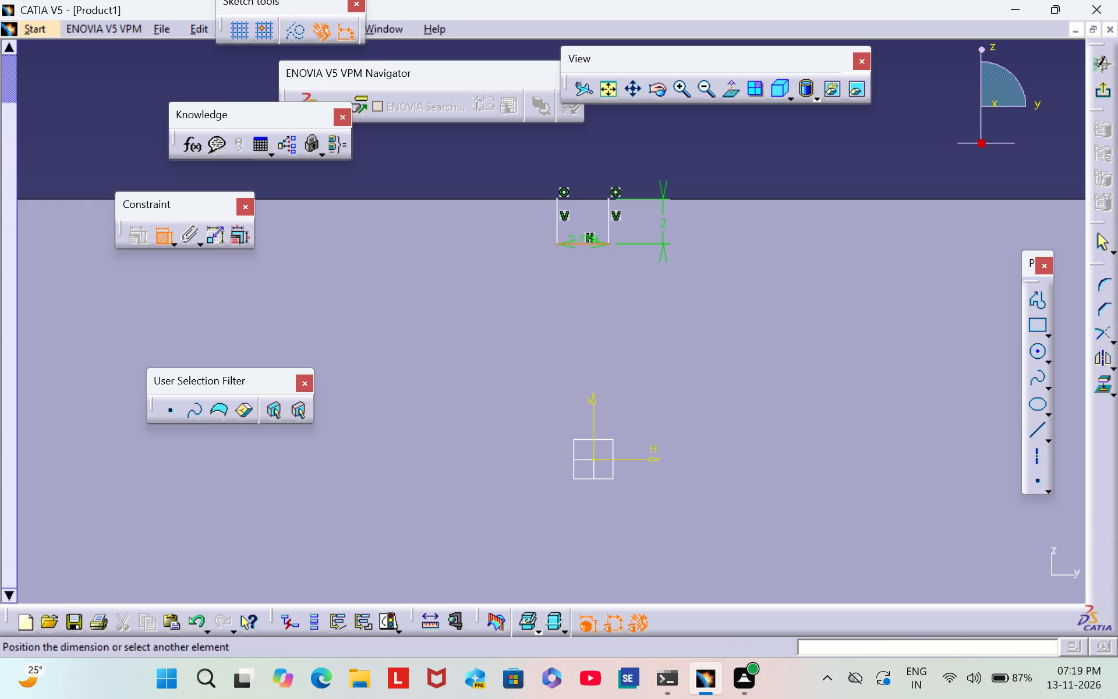
{"action": "left_click", "coordinate": [596, 281]}
{"action": "double_click", "coordinate": [589, 277]}
{"action": "key", "text": "BackSpace"}
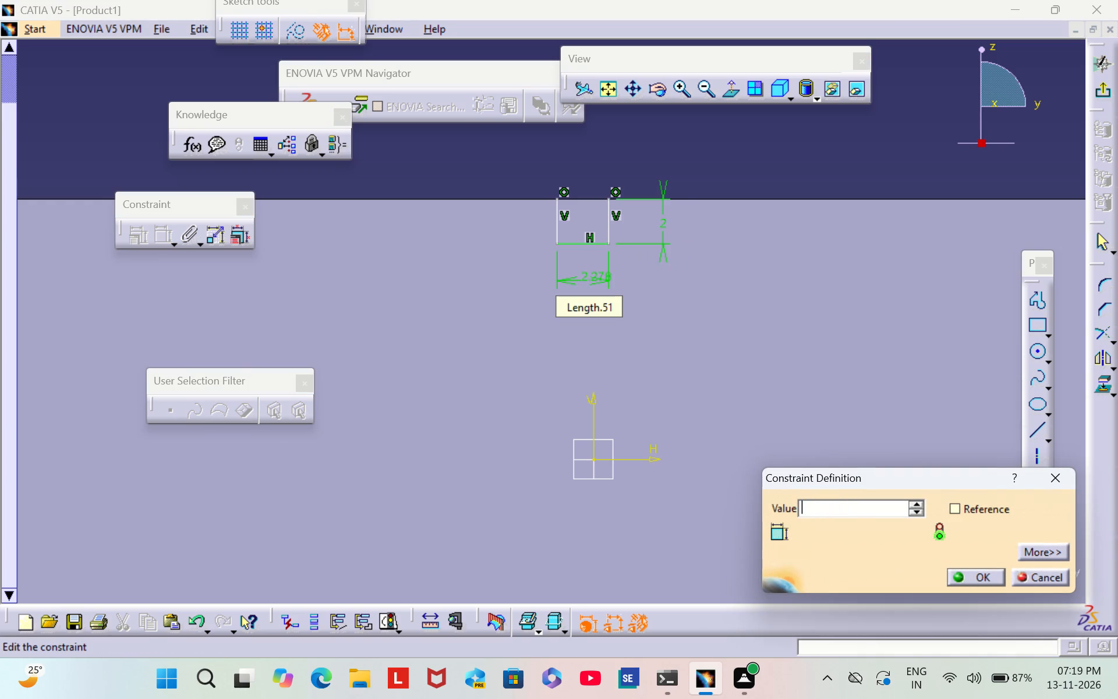
{"action": "key", "text": "2"}
{"action": "key", "text": "Return"}
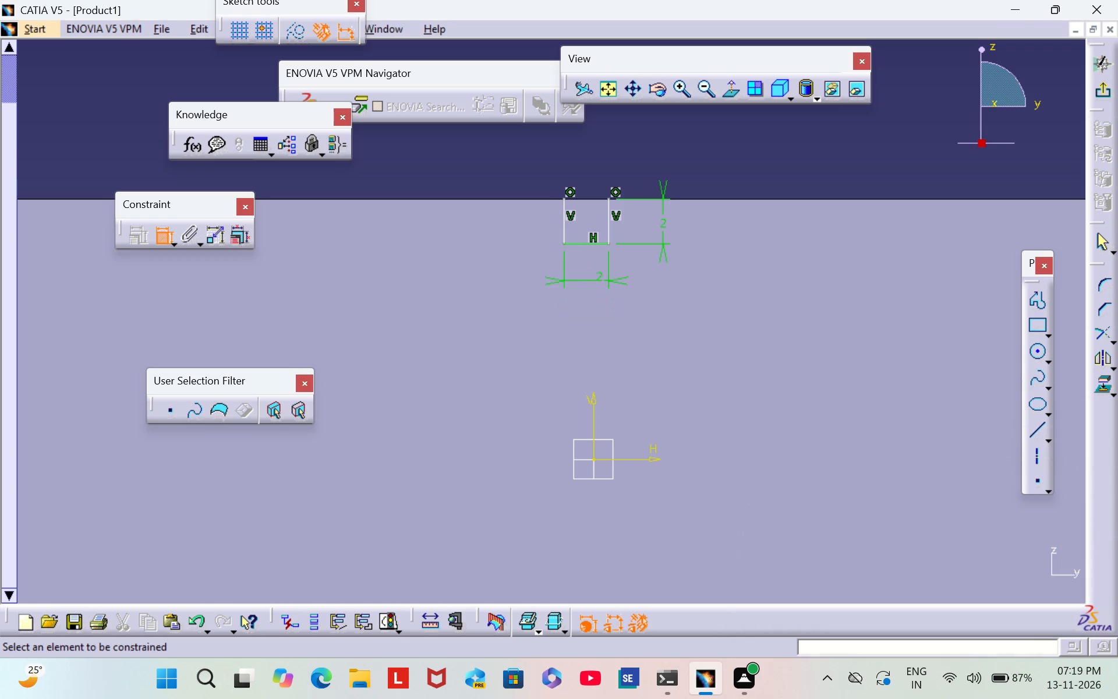
{"action": "left_click", "coordinate": [458, 325]}
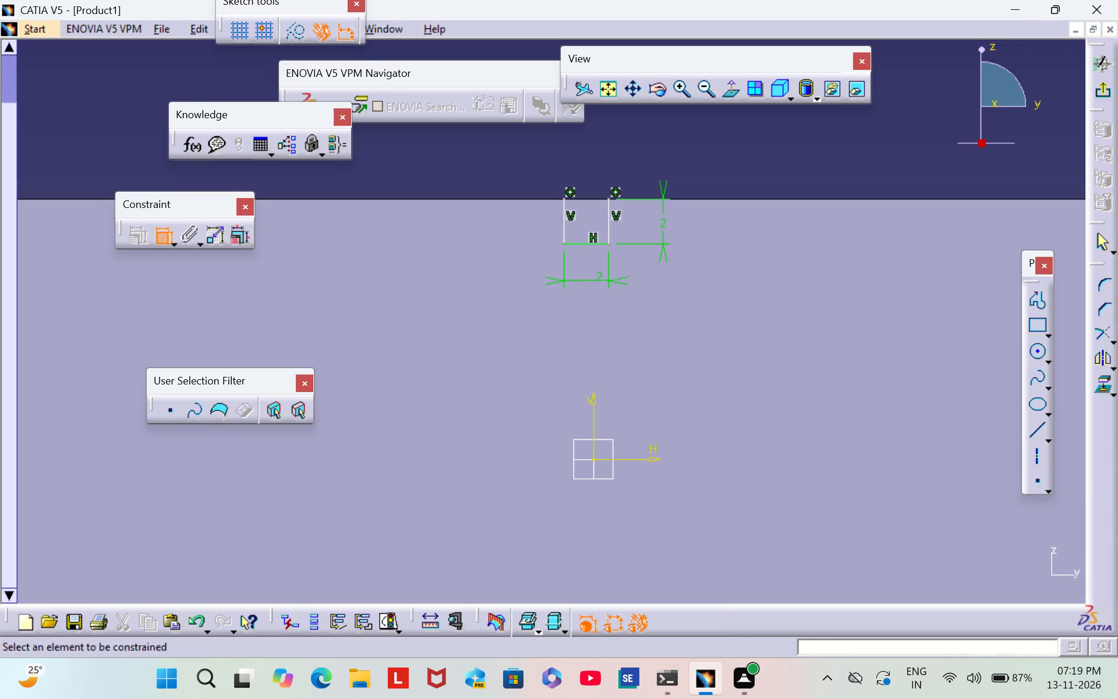
Constrain the U profile's two vertical sides to be symmetric about the sketch's vertical axis.
{"action": "left_click", "coordinate": [563, 225]}
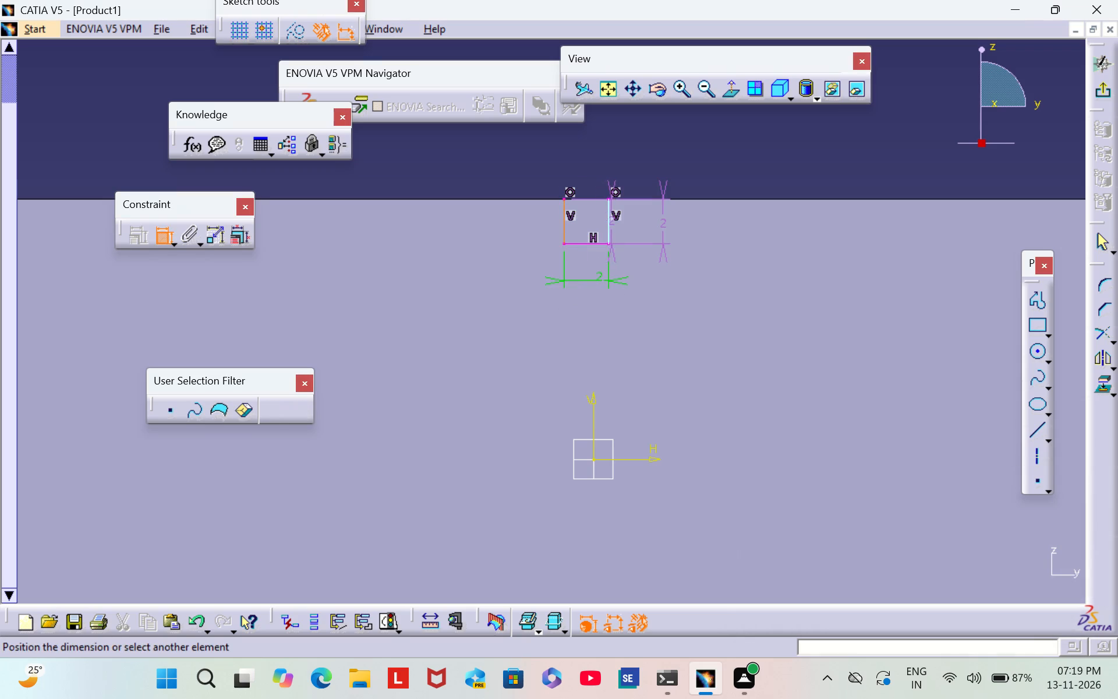
{"action": "left_click", "coordinate": [607, 229]}
{"action": "right_click", "coordinate": [607, 230]}
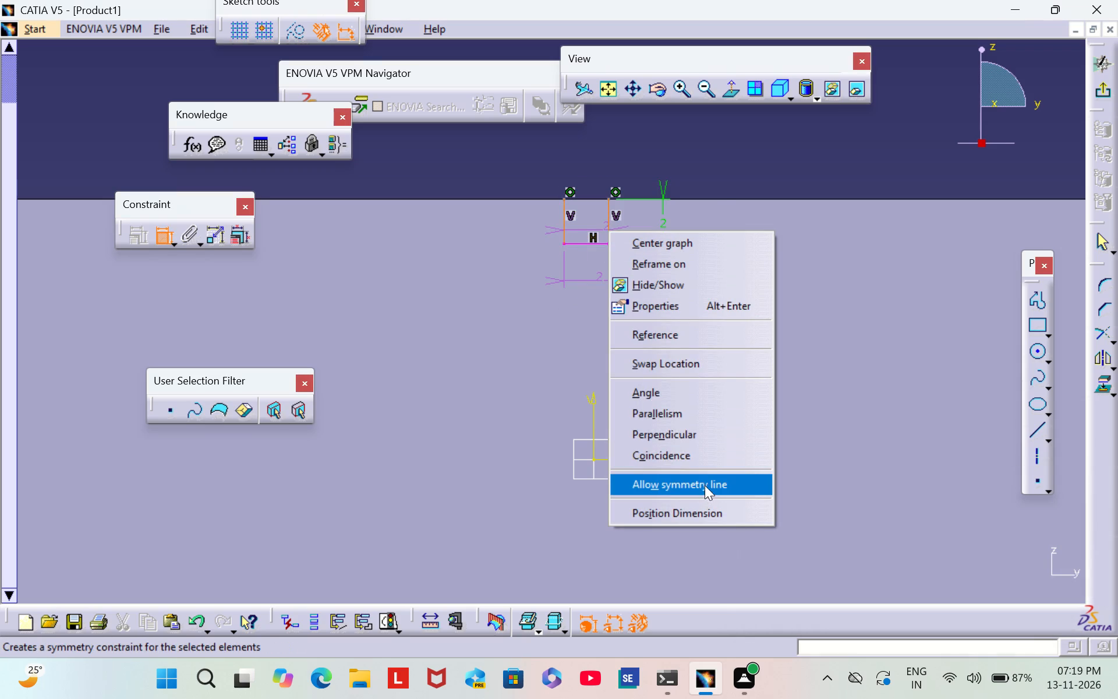
{"action": "left_click", "coordinate": [705, 485]}
{"action": "left_click", "coordinate": [593, 415]}
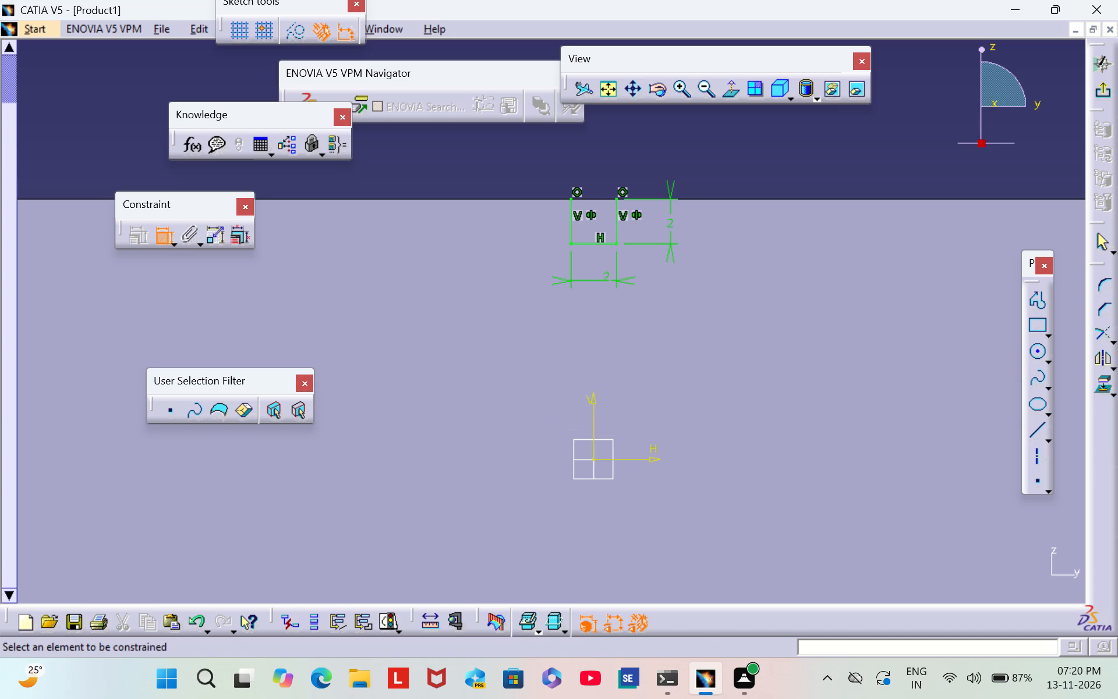
{"action": "triple_click", "coordinate": [703, 87]}
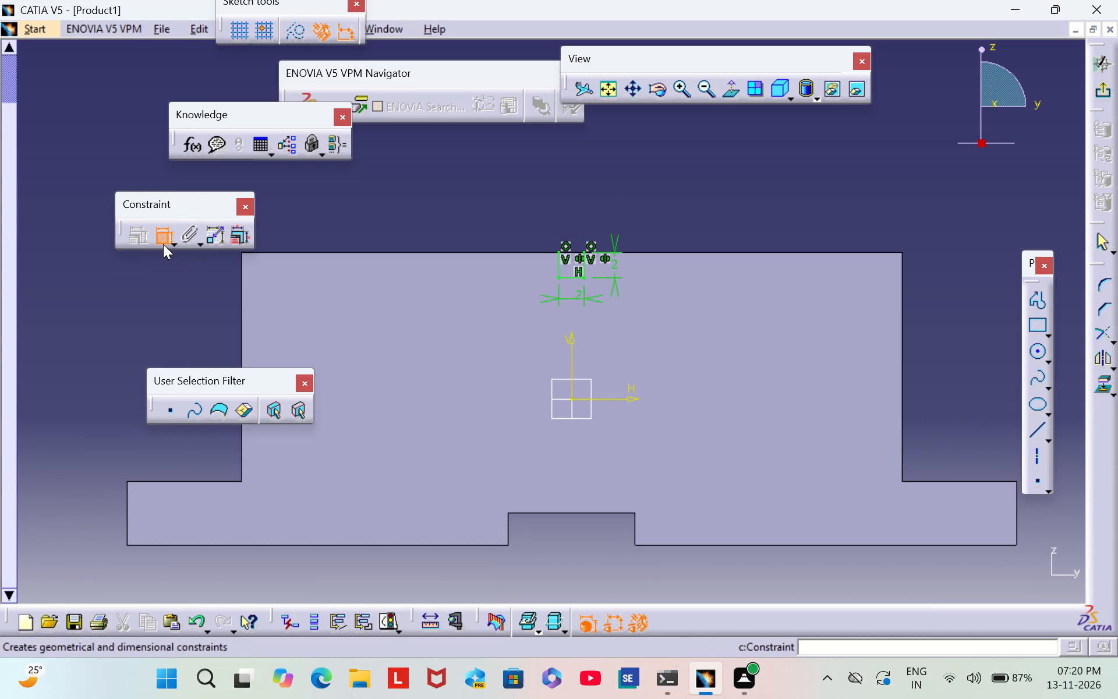
{"action": "left_click", "coordinate": [163, 243]}
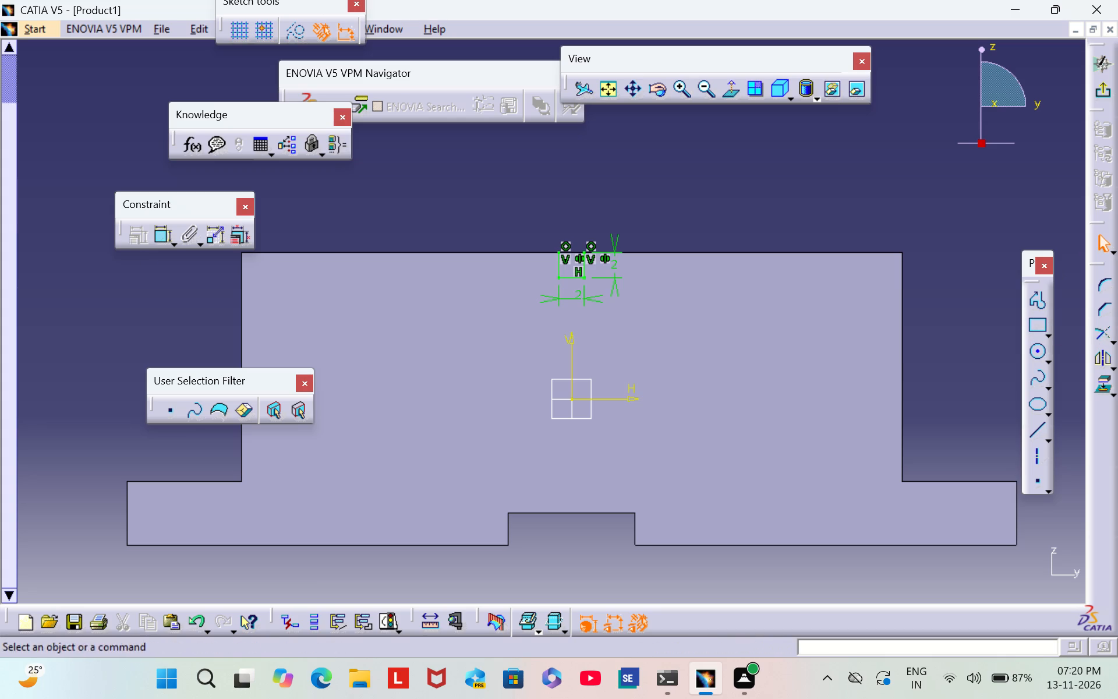
Exit the sketch and cut the U profile as a pocket with the limit type Up to last.
{"action": "left_click", "coordinate": [1103, 90]}
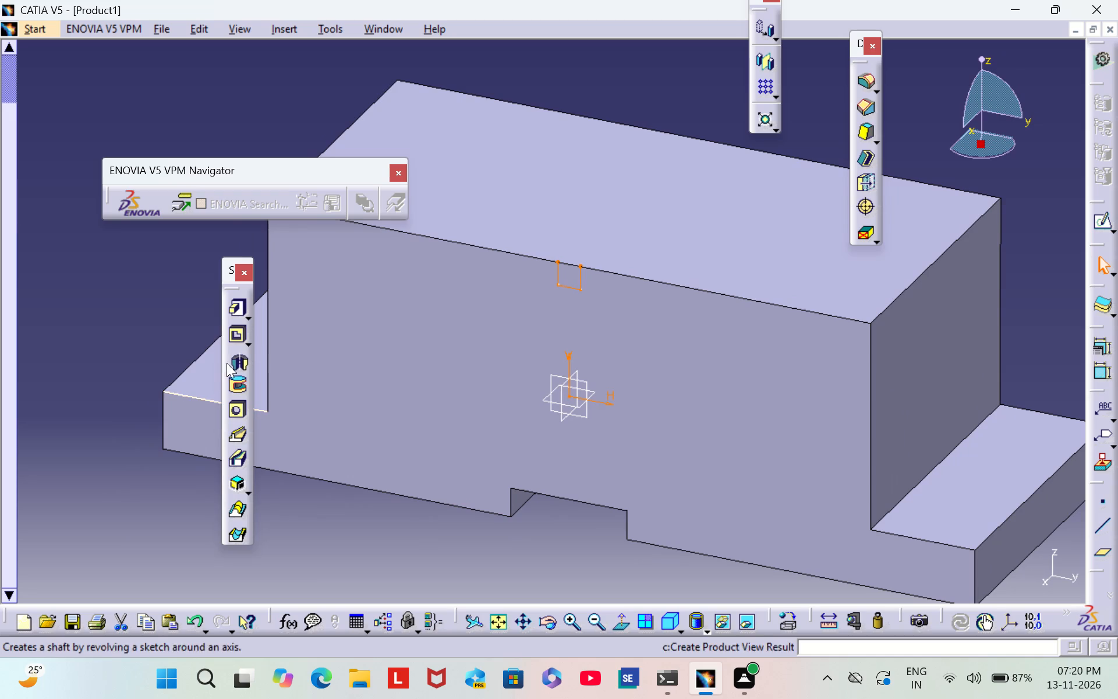
{"action": "left_click", "coordinate": [233, 333]}
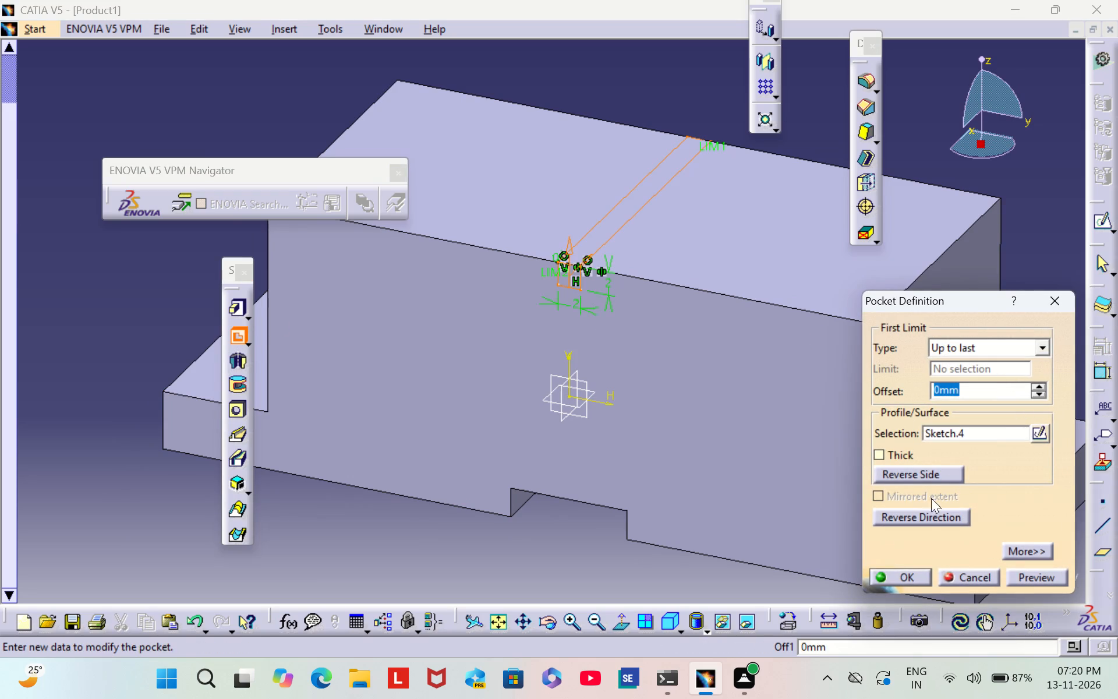
{"action": "left_click", "coordinate": [904, 576]}
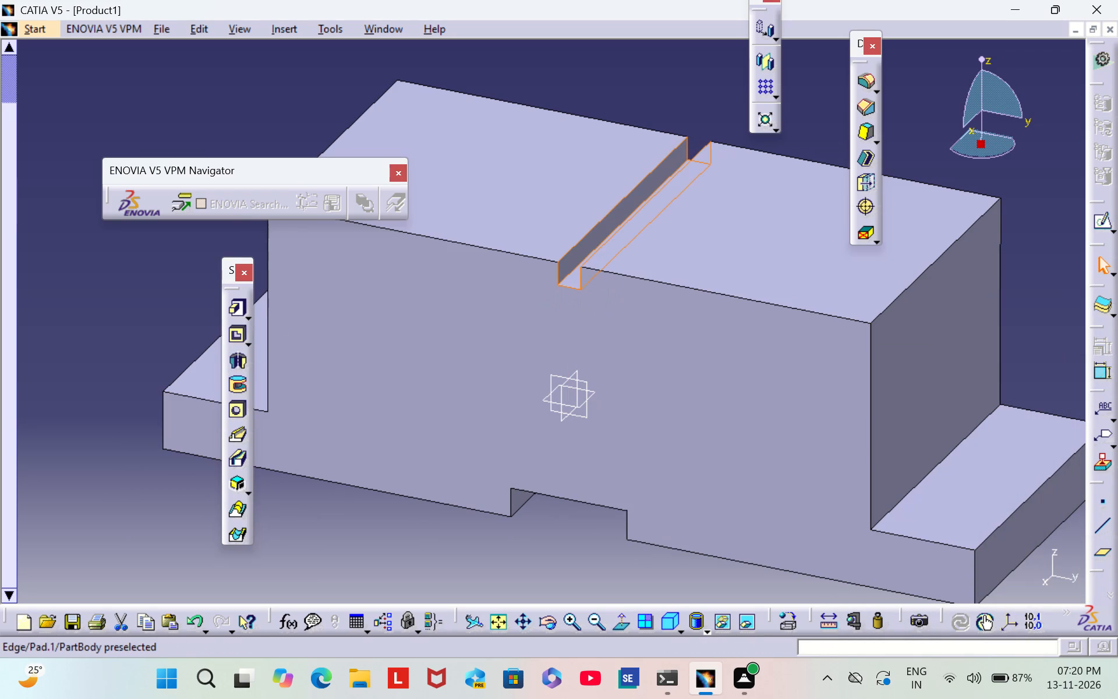
{"action": "left_click", "coordinate": [508, 541]}
On the front face, sketch an open two-line peak from near the top notch, through about (12, 22) mm, to about (26, 12) mm.
{"action": "left_click", "coordinate": [668, 321]}
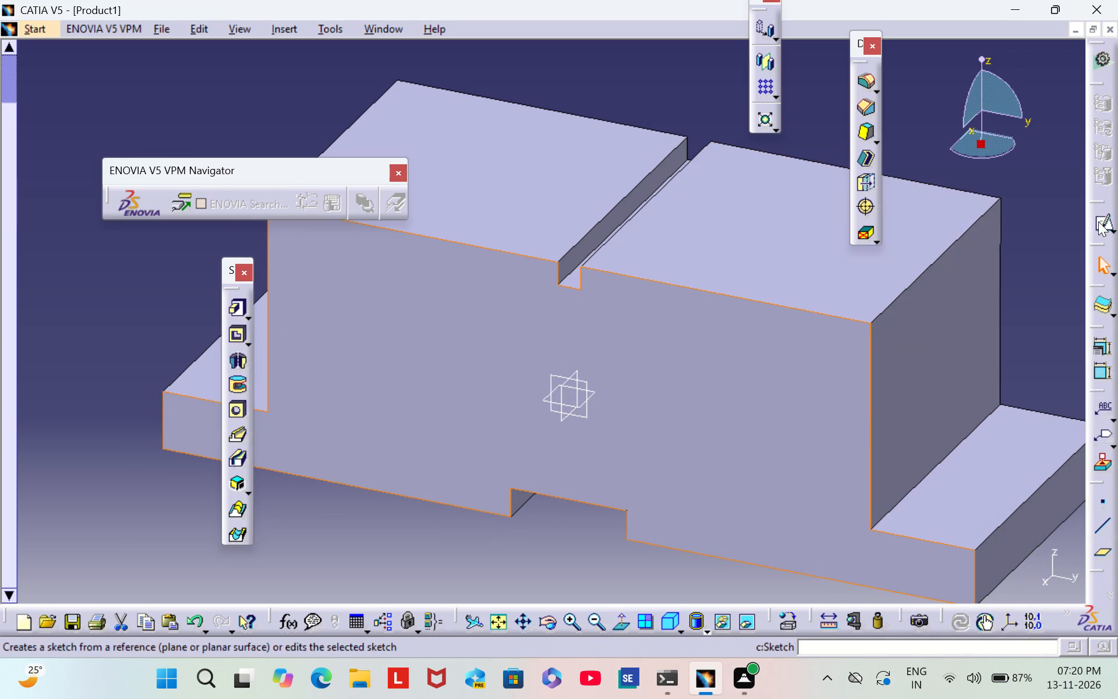
{"action": "left_click", "coordinate": [1098, 222]}
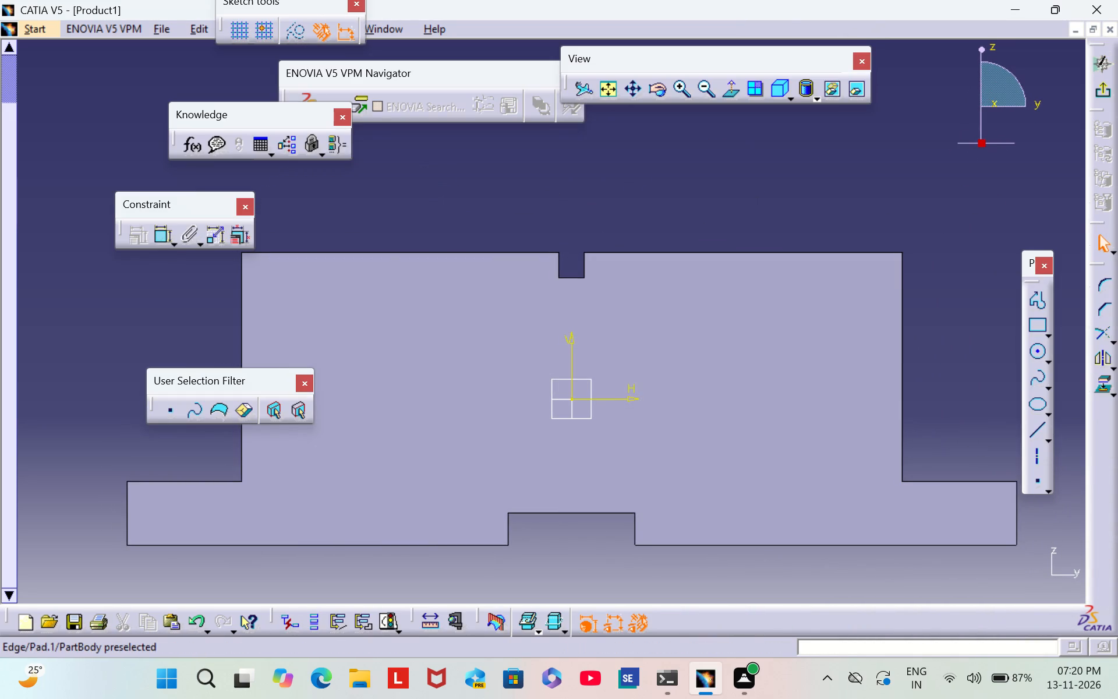
{"action": "left_click", "coordinate": [1037, 302]}
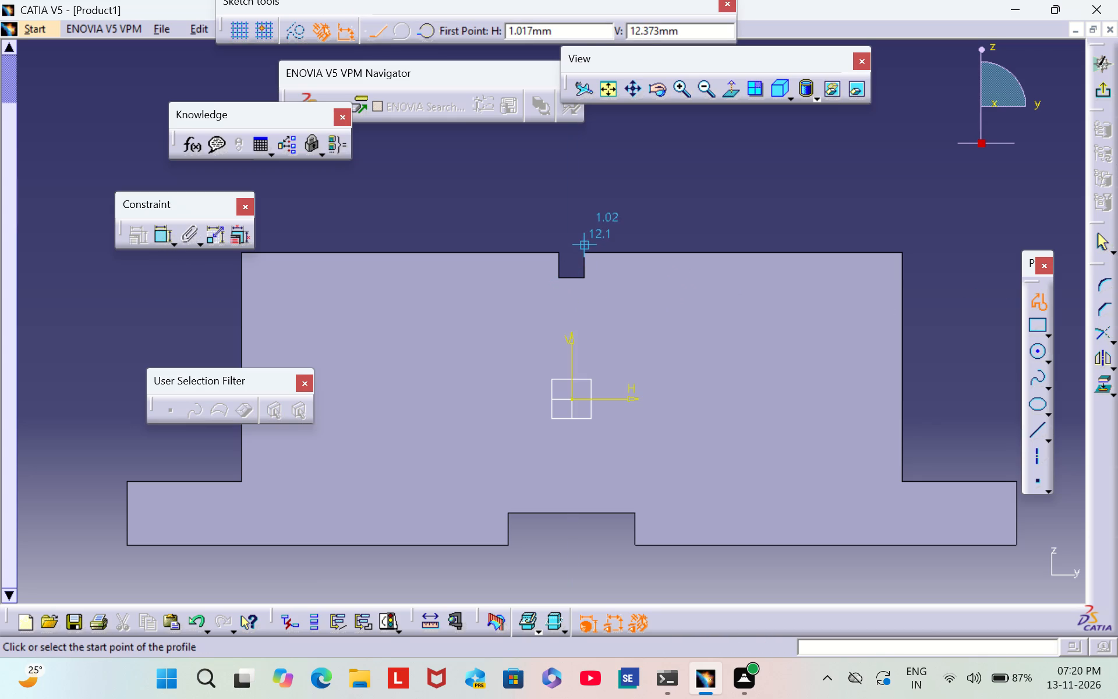
{"action": "left_click", "coordinate": [586, 245]}
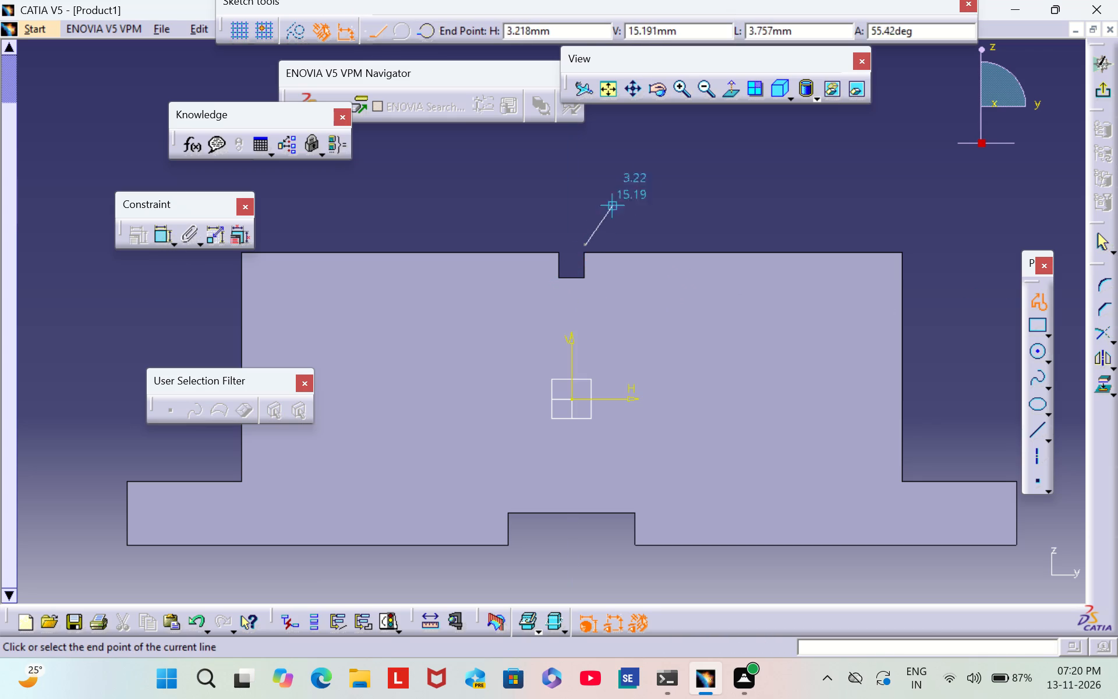
{"action": "left_click", "coordinate": [727, 113]}
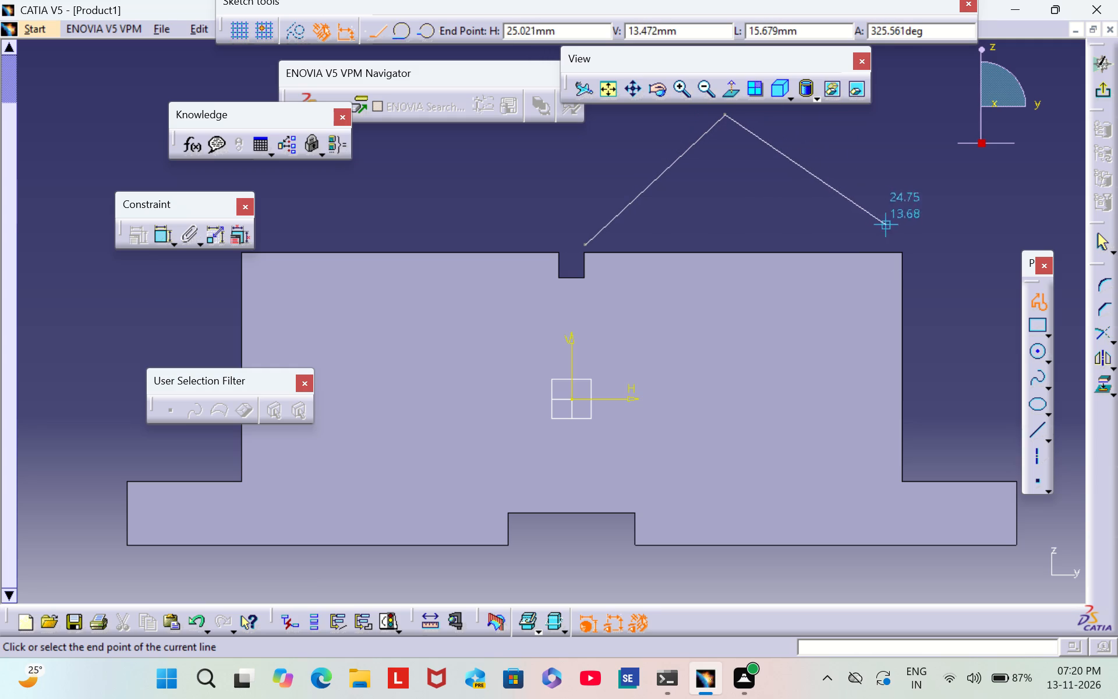
{"action": "left_click", "coordinate": [897, 244]}
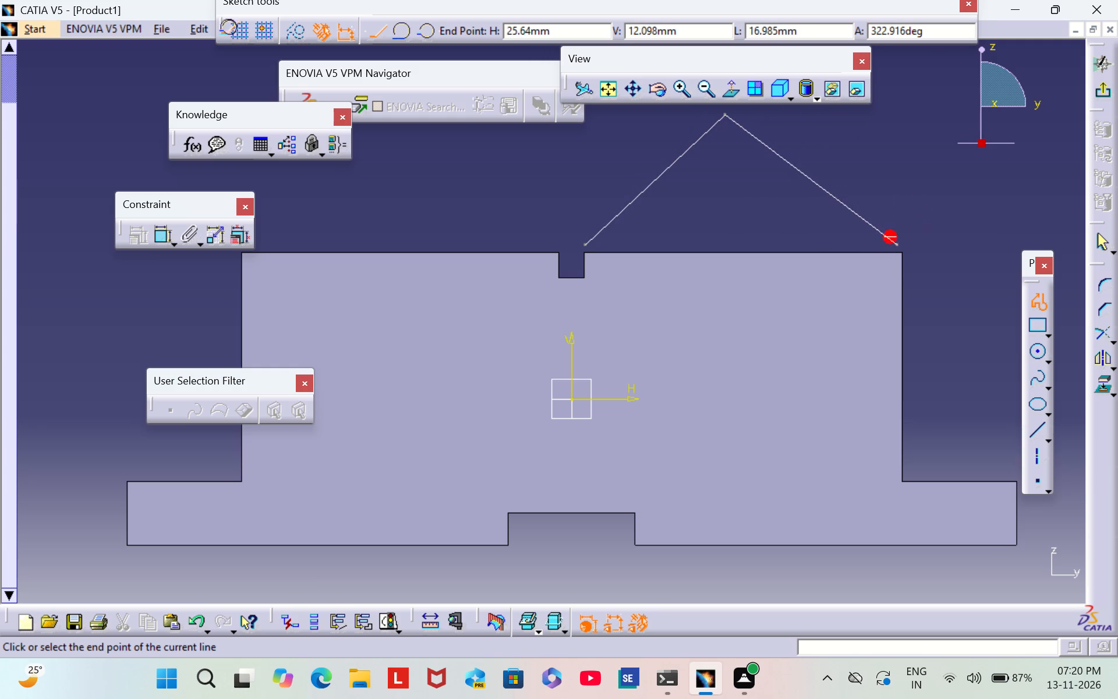
{"action": "key", "text": "Escape"}
{"action": "key", "text": "Escape"}
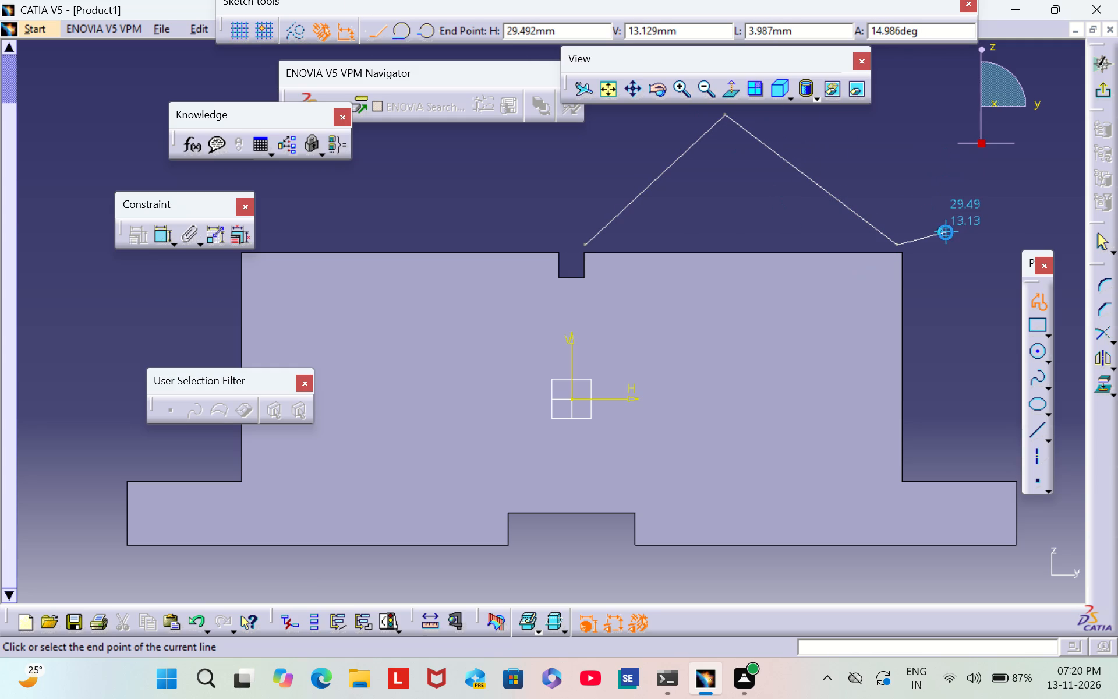
{"action": "left_click", "coordinate": [946, 232]}
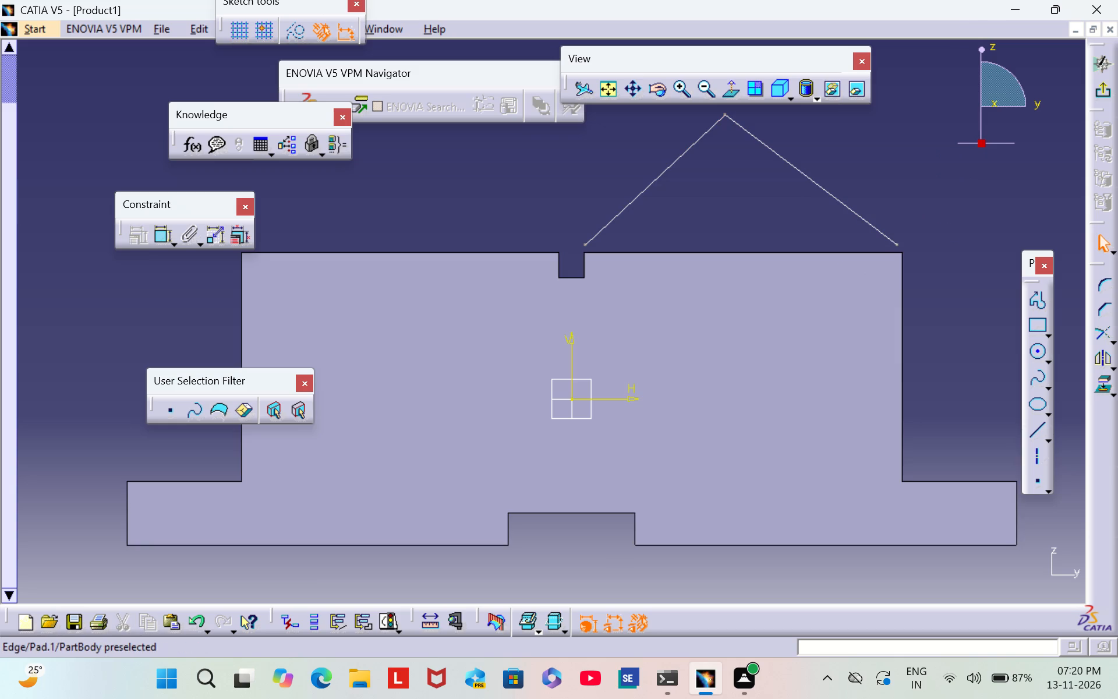
Constrain the peak profile's left endpoint to be coincident with the top notch's upper right corner.
{"action": "triple_click", "coordinate": [681, 92]}
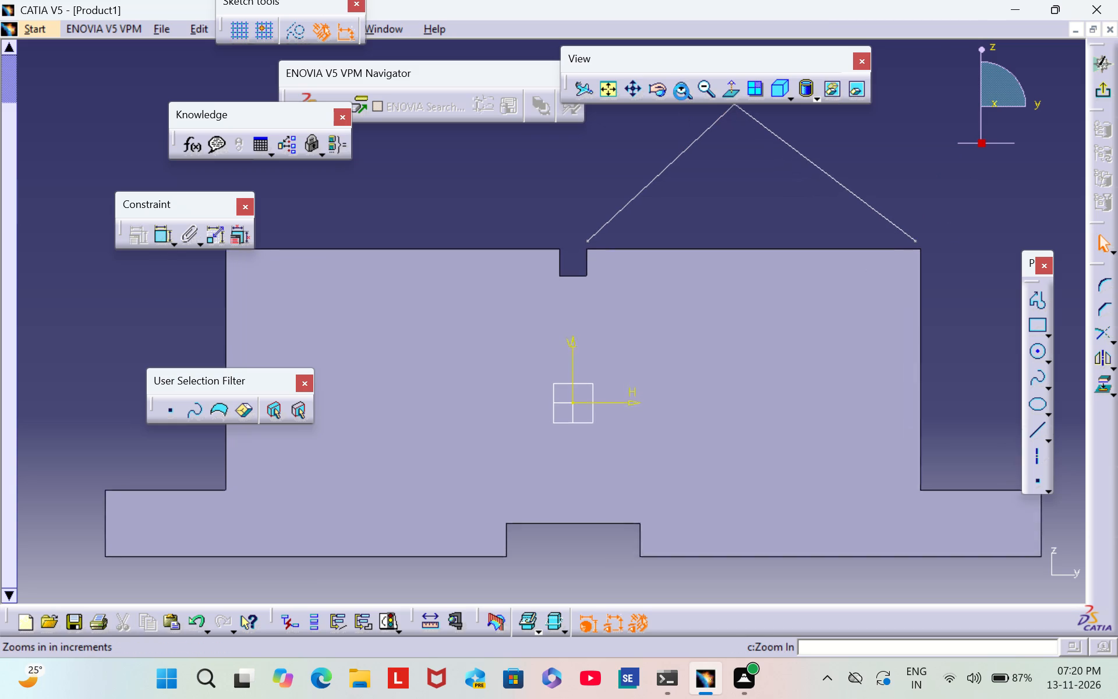
{"action": "middle_click_drag", "start_coordinate": [792, 267], "coordinate": [560, 326]}
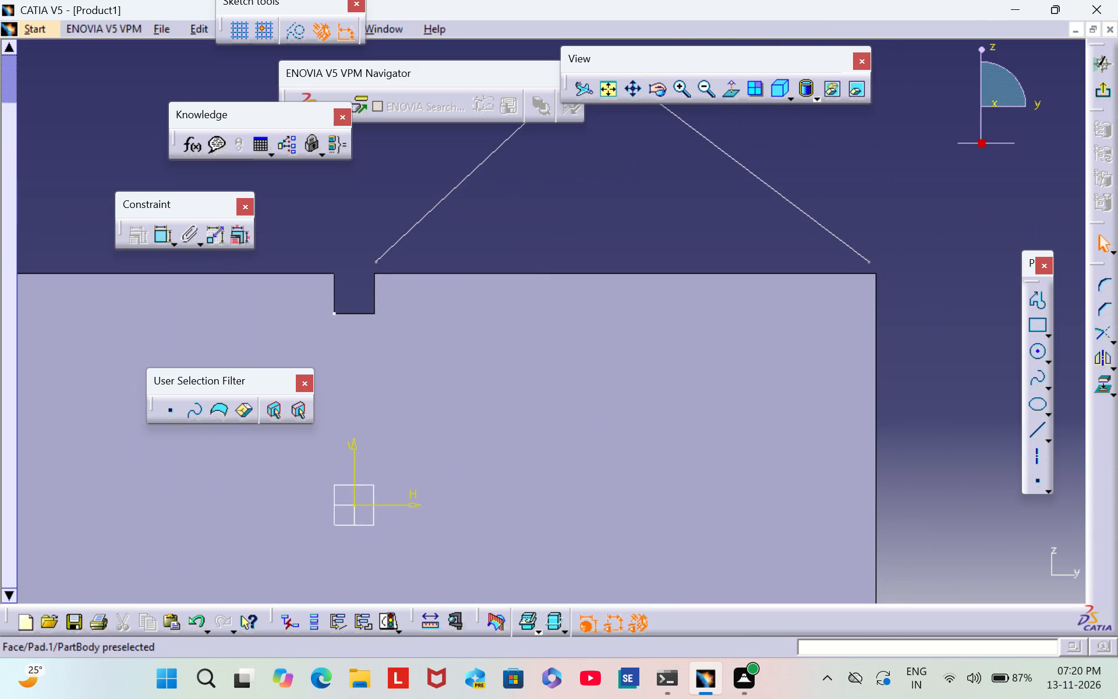
{"action": "double_click", "coordinate": [162, 236]}
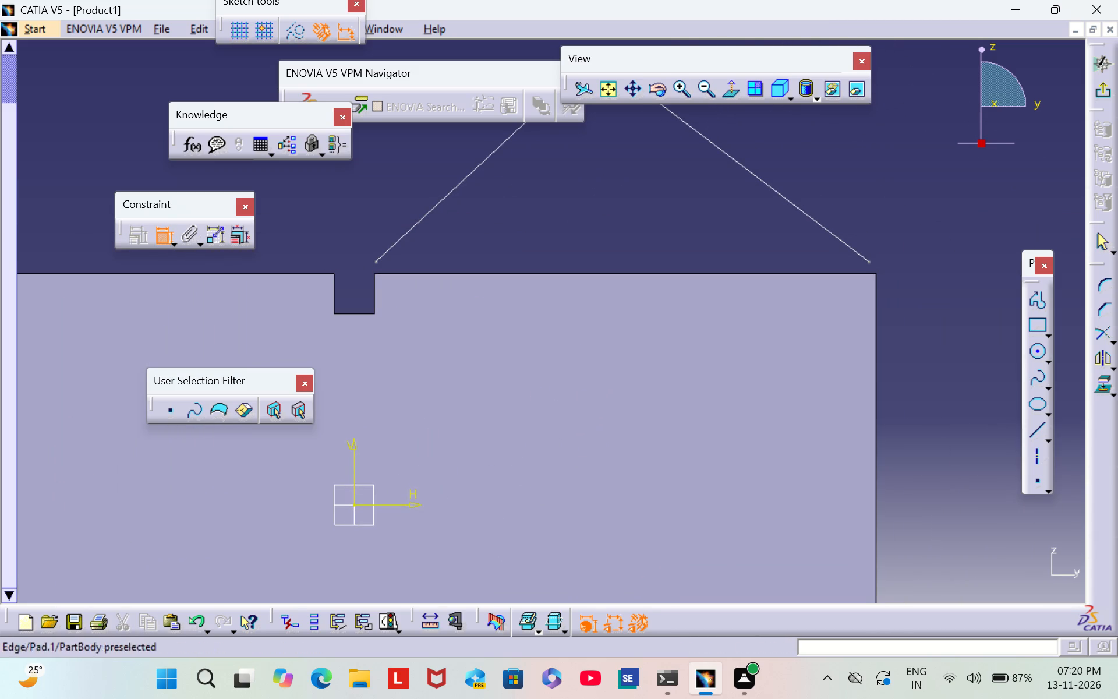
{"action": "left_click", "coordinate": [374, 264]}
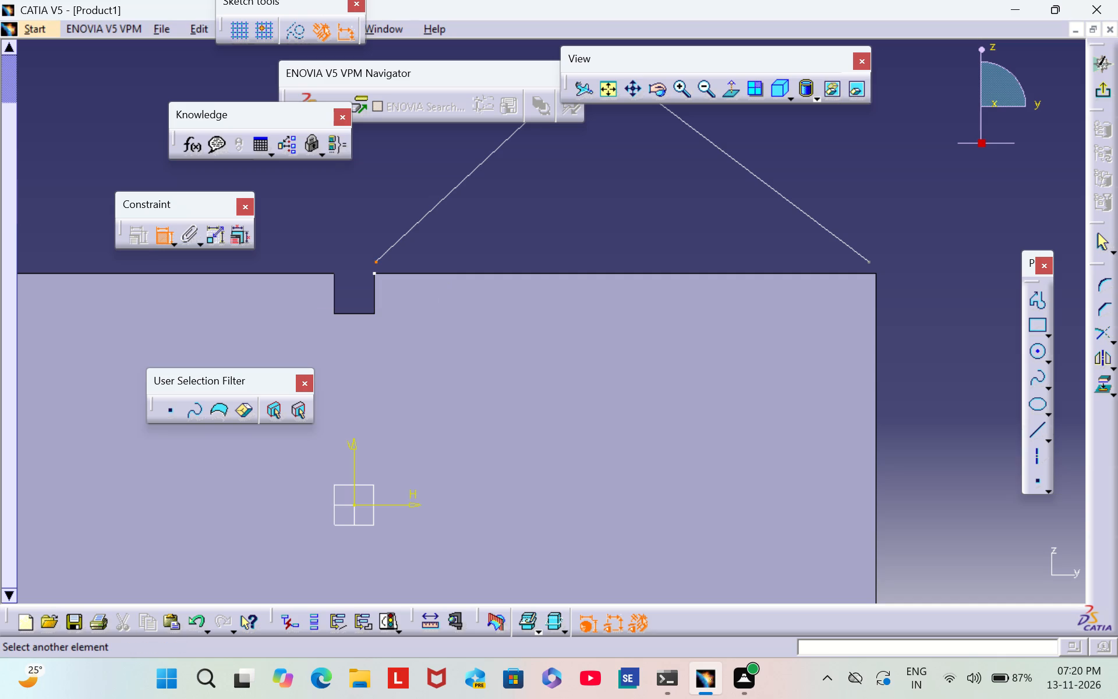
{"action": "left_click", "coordinate": [373, 275]}
{"action": "right_click", "coordinate": [373, 269]}
{"action": "left_click", "coordinate": [459, 476]}
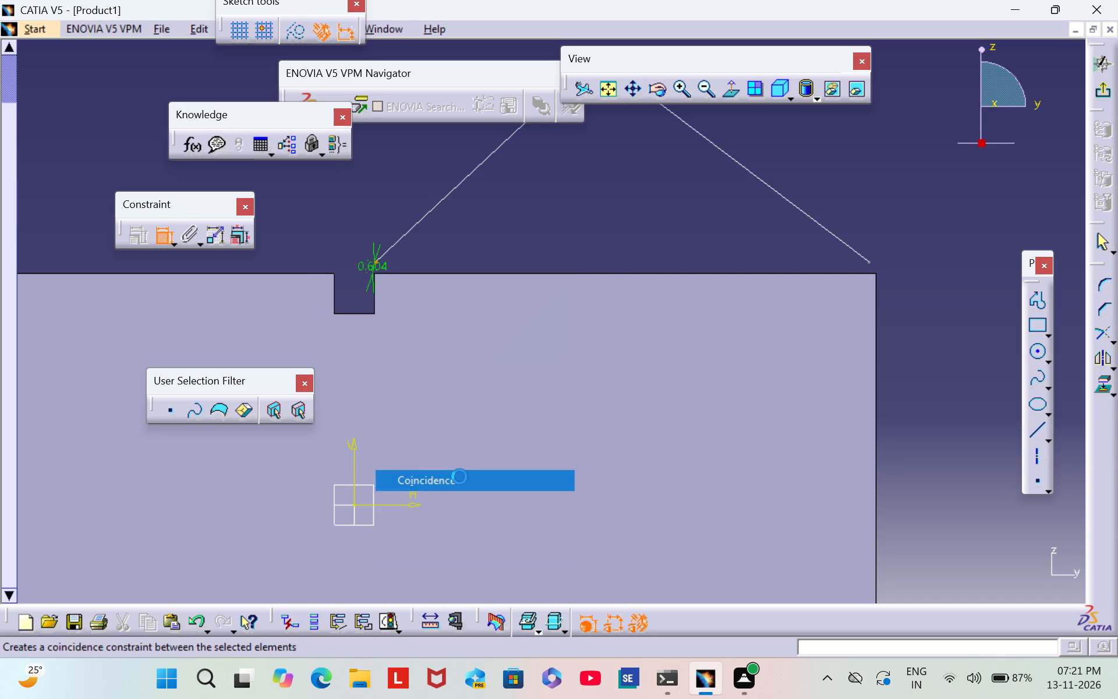
Constrain the peak profile's right endpoint to be coincident with the part's top right corner.
{"action": "left_click", "coordinate": [865, 271]}
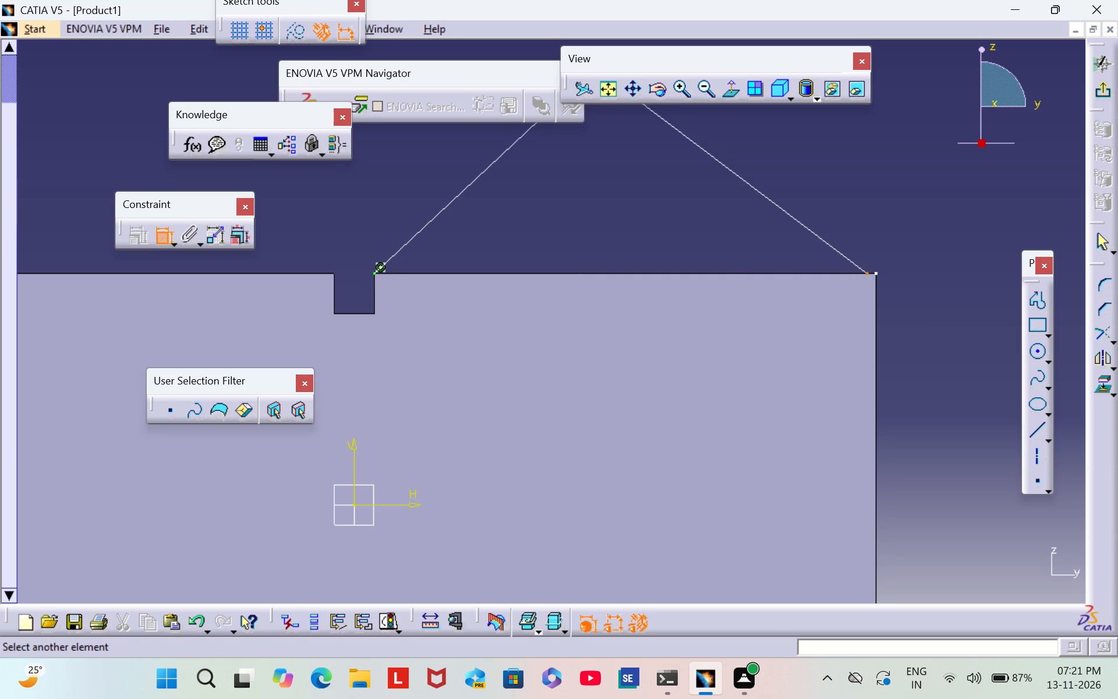
{"action": "left_click", "coordinate": [874, 273]}
{"action": "right_click", "coordinate": [873, 271]}
{"action": "left_click", "coordinate": [981, 485]}
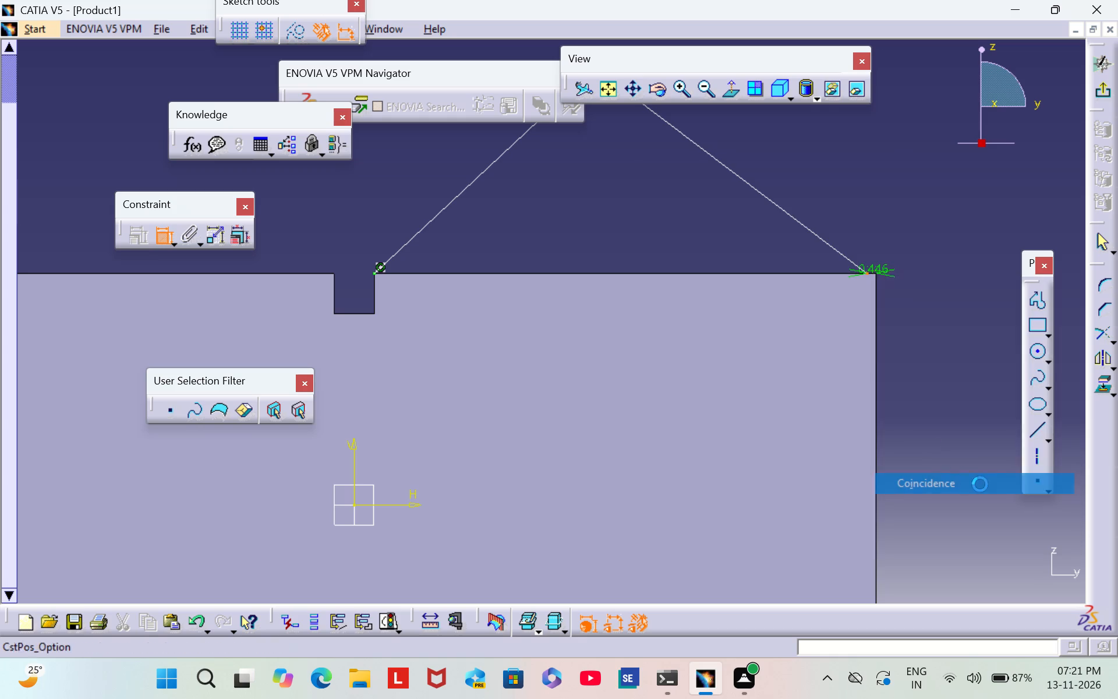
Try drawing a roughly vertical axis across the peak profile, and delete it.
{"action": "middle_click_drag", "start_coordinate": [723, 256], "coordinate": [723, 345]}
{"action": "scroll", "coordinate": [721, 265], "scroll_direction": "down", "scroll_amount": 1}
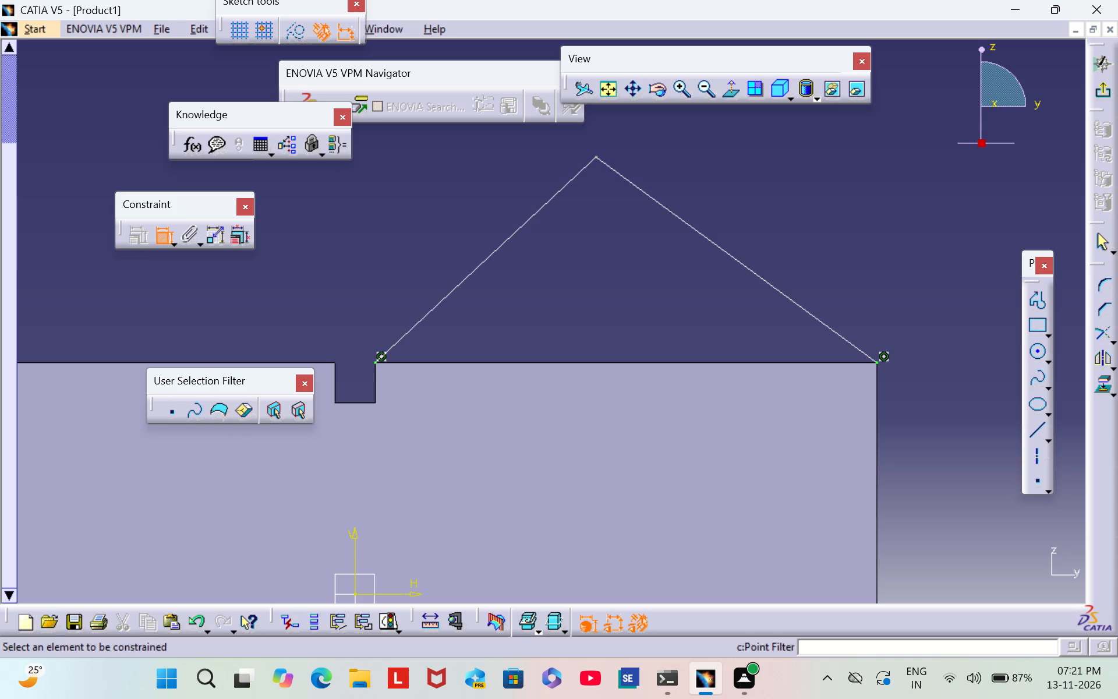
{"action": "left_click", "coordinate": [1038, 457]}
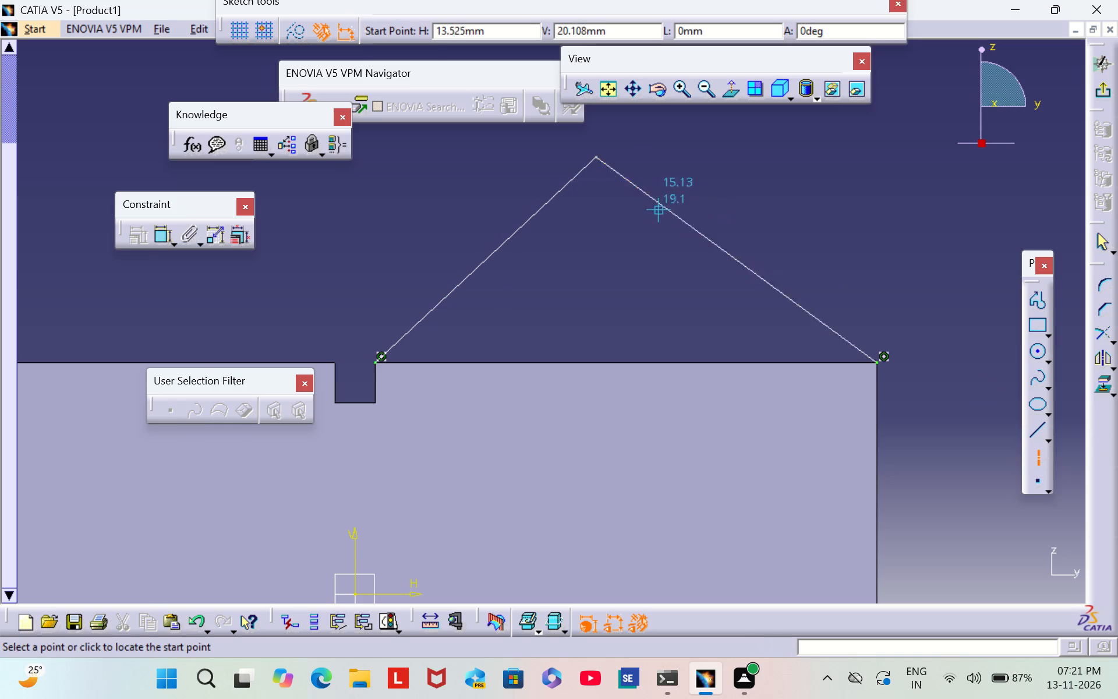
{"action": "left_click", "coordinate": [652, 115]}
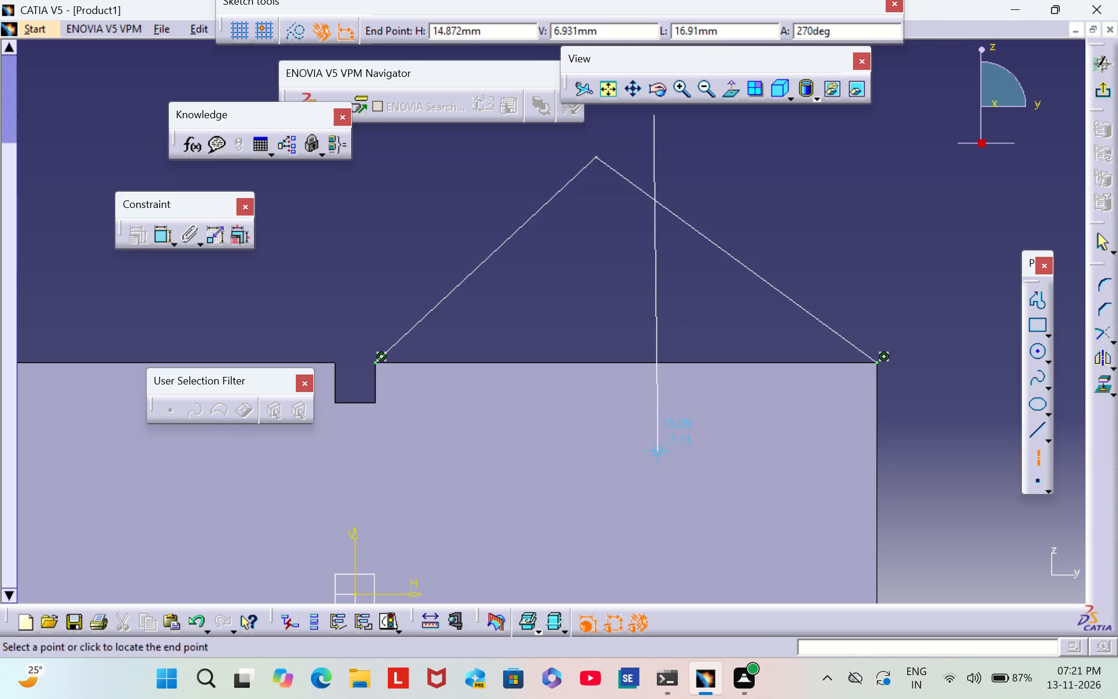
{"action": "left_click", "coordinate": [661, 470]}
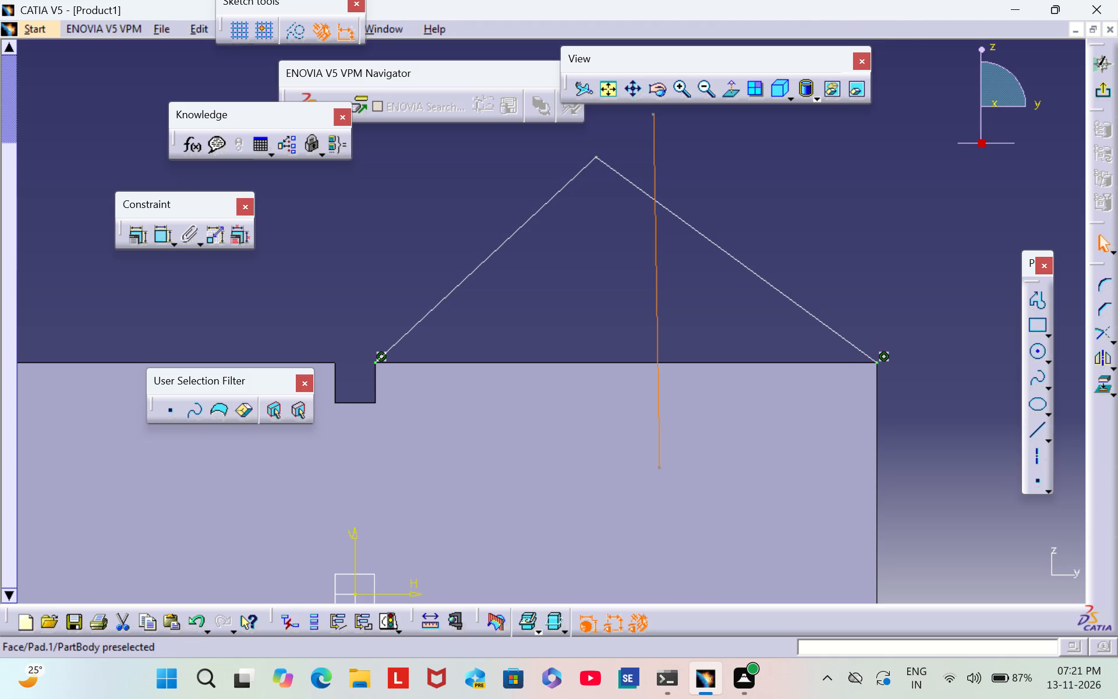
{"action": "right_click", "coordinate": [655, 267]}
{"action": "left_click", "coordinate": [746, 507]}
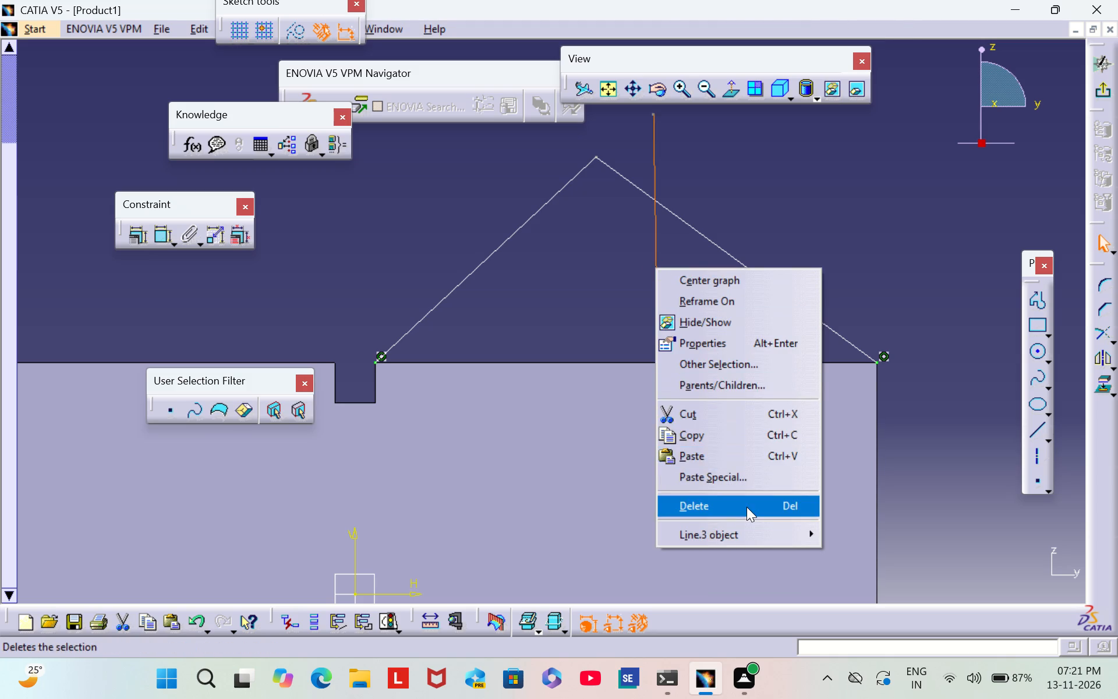
Draw a vertical axis across the peak profile, about 15 mm from the top notch's right wall.
{"action": "left_click", "coordinate": [1036, 455]}
{"action": "left_click", "coordinate": [674, 126]}
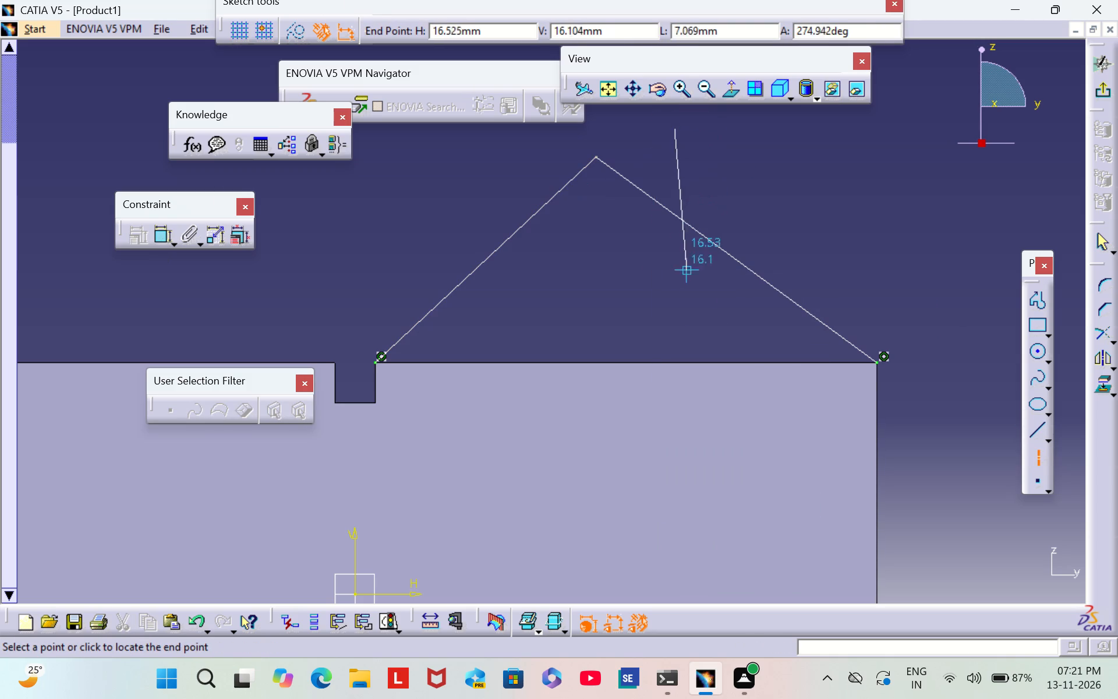
{"action": "left_click", "coordinate": [673, 449]}
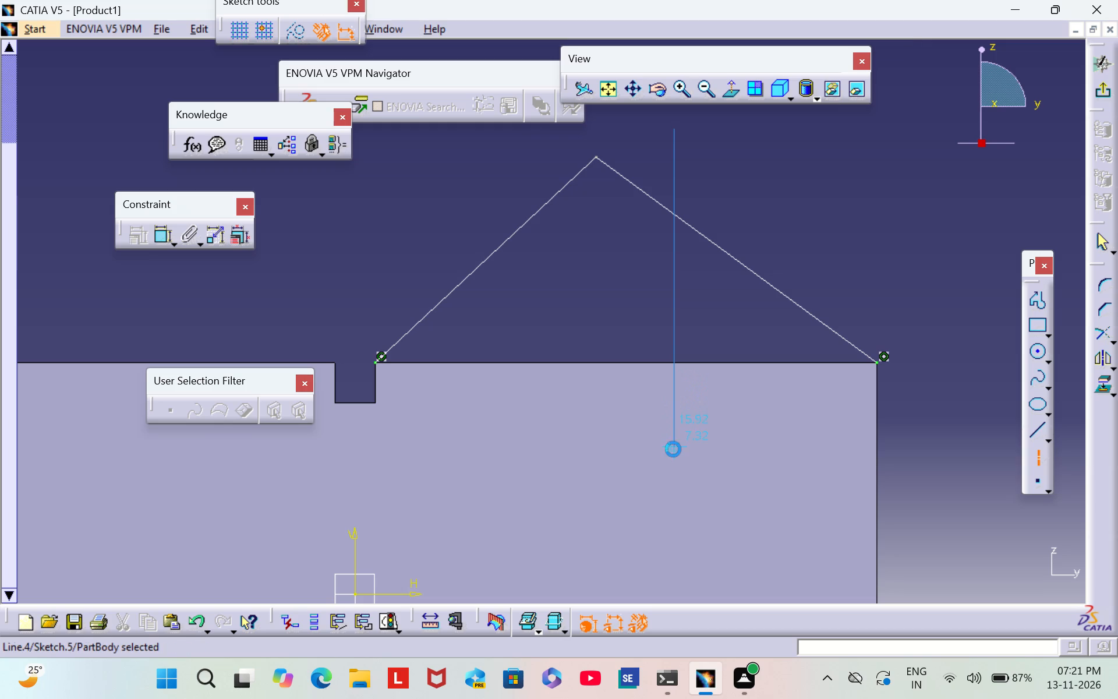
{"action": "left_click", "coordinate": [951, 462]}
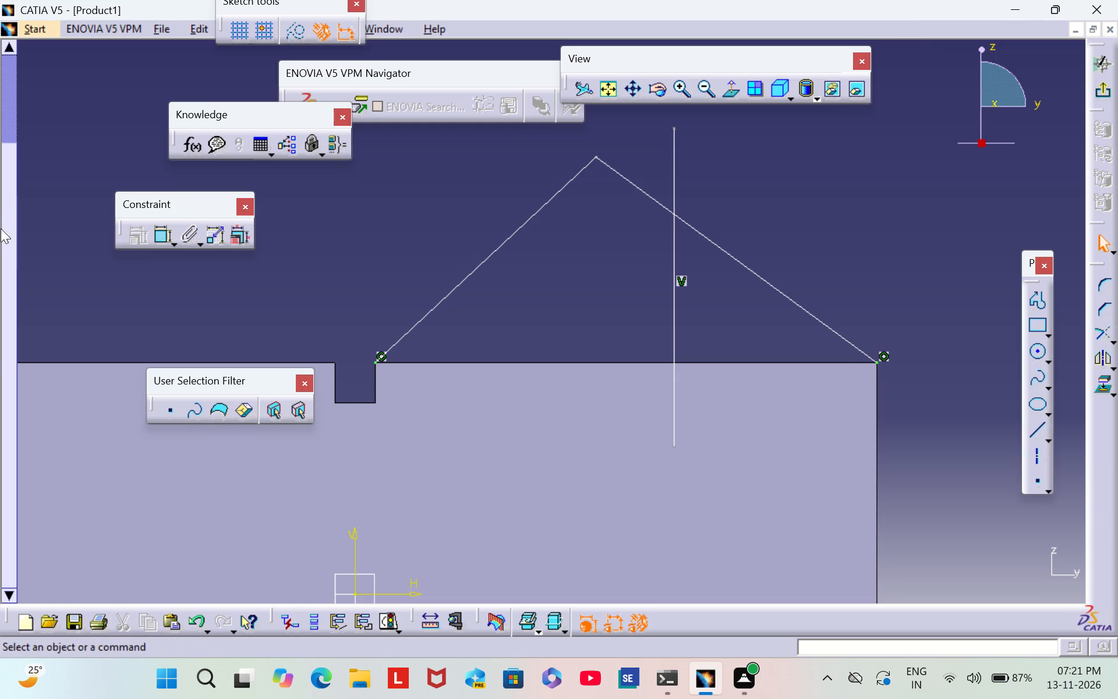
Dimension the distance from the top notch's right wall to the vertical axis and set it to 12.5 mm.
{"action": "double_click", "coordinate": [162, 237]}
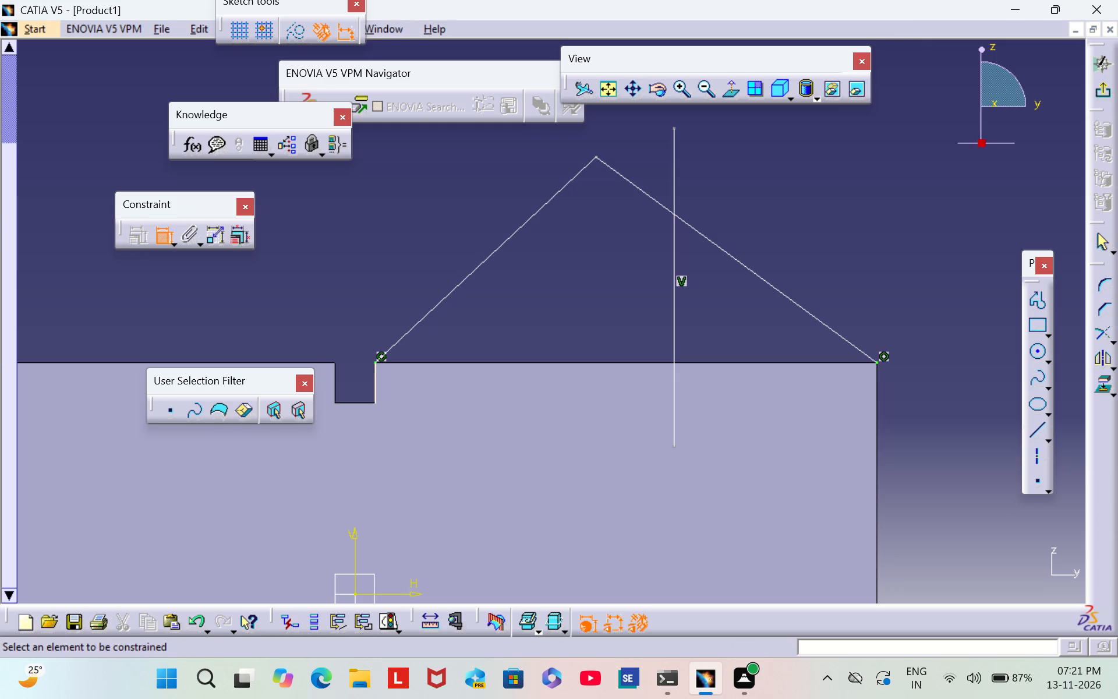
{"action": "left_click", "coordinate": [376, 391]}
{"action": "left_click", "coordinate": [674, 409]}
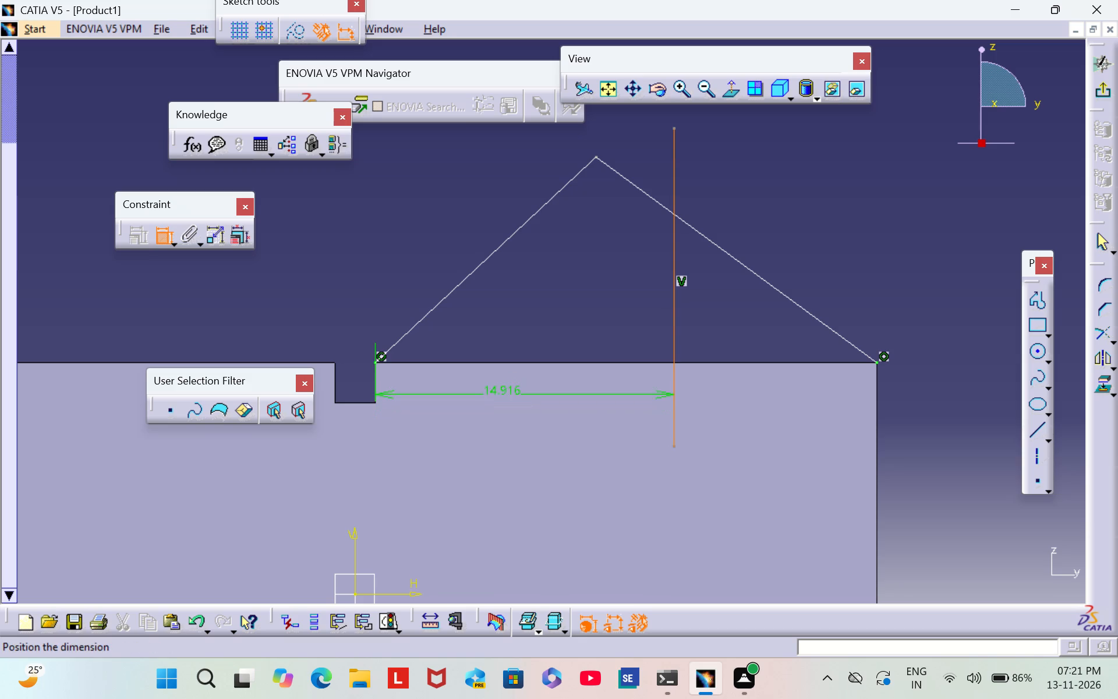
{"action": "left_click", "coordinate": [503, 404]}
{"action": "double_click", "coordinate": [504, 395]}
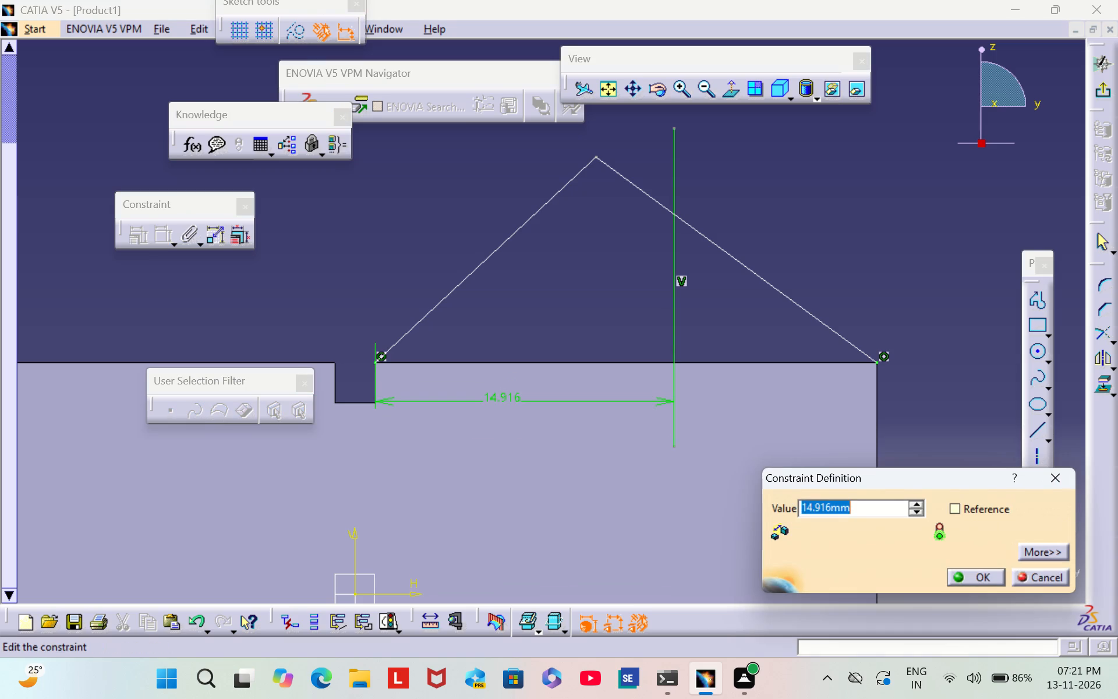
{"action": "key", "text": "BackSpace"}
{"action": "type", "text": "12.5"}
{"action": "key", "text": "Return"}
{"action": "left_click", "coordinate": [757, 201]}
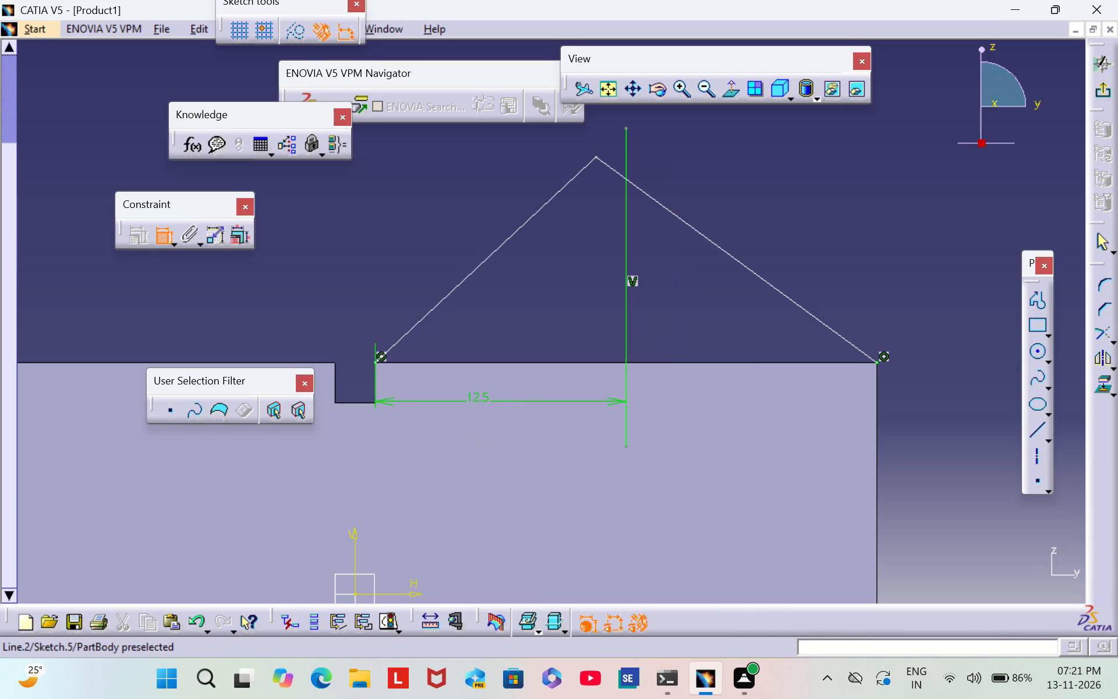
Constrain the peak profile's two sloping lines to be symmetric about the vertical axis at the peak.
{"action": "left_click", "coordinate": [431, 307]}
{"action": "left_click", "coordinate": [767, 282]}
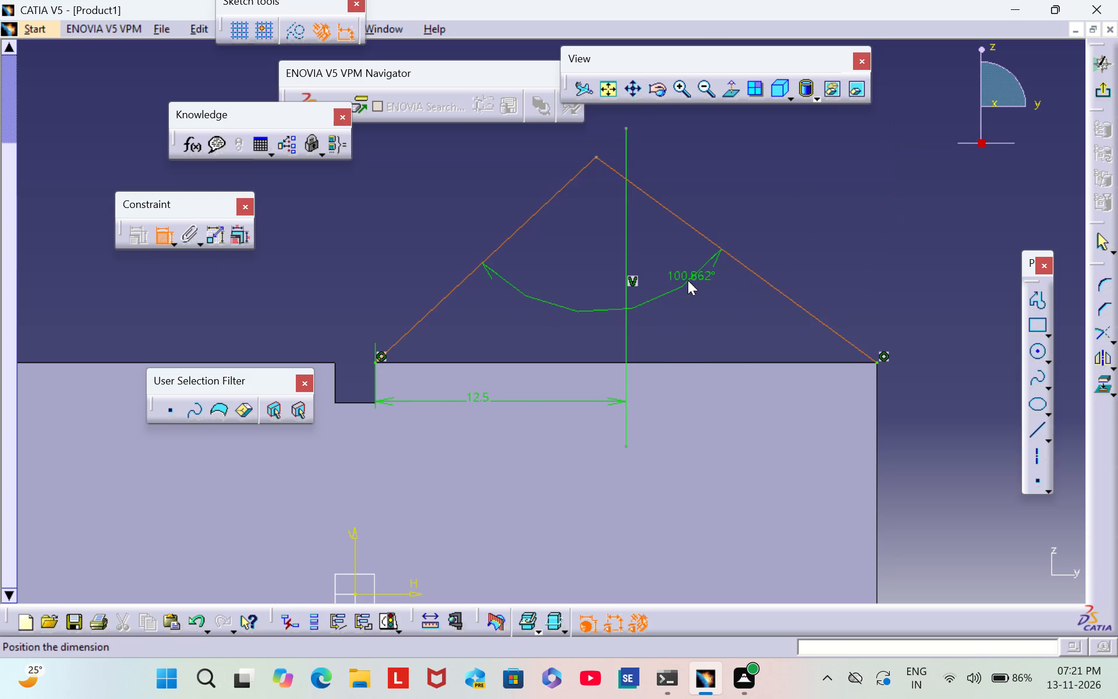
{"action": "right_click", "coordinate": [689, 280]}
{"action": "left_click", "coordinate": [738, 418]}
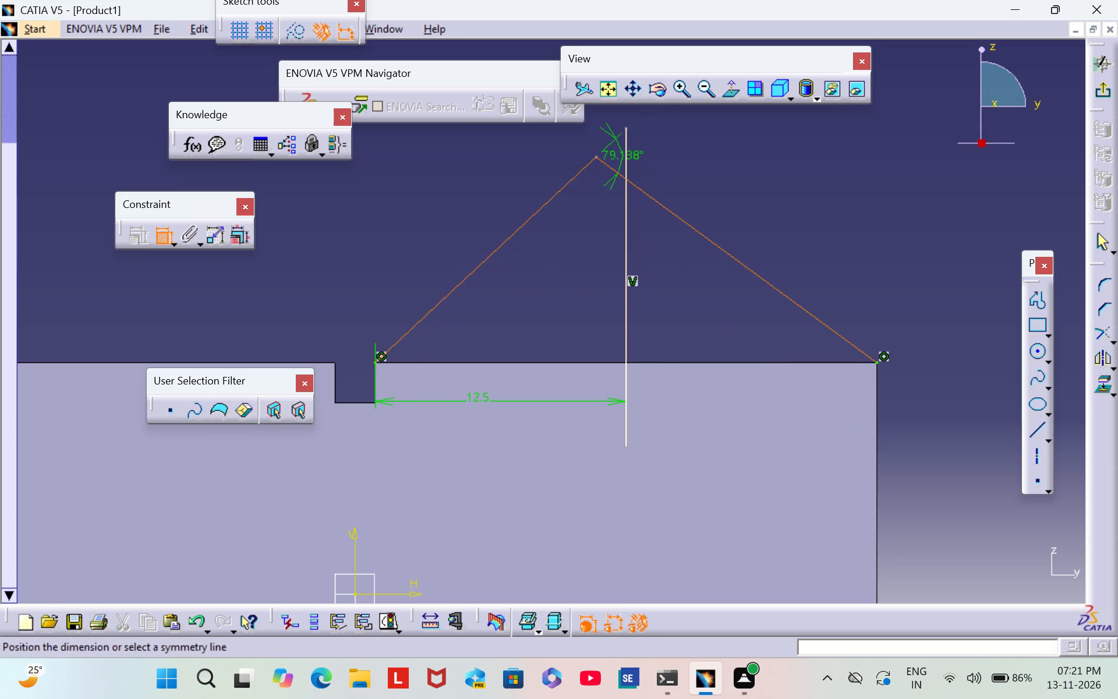
{"action": "left_click", "coordinate": [624, 157]}
{"action": "left_click", "coordinate": [767, 155]}
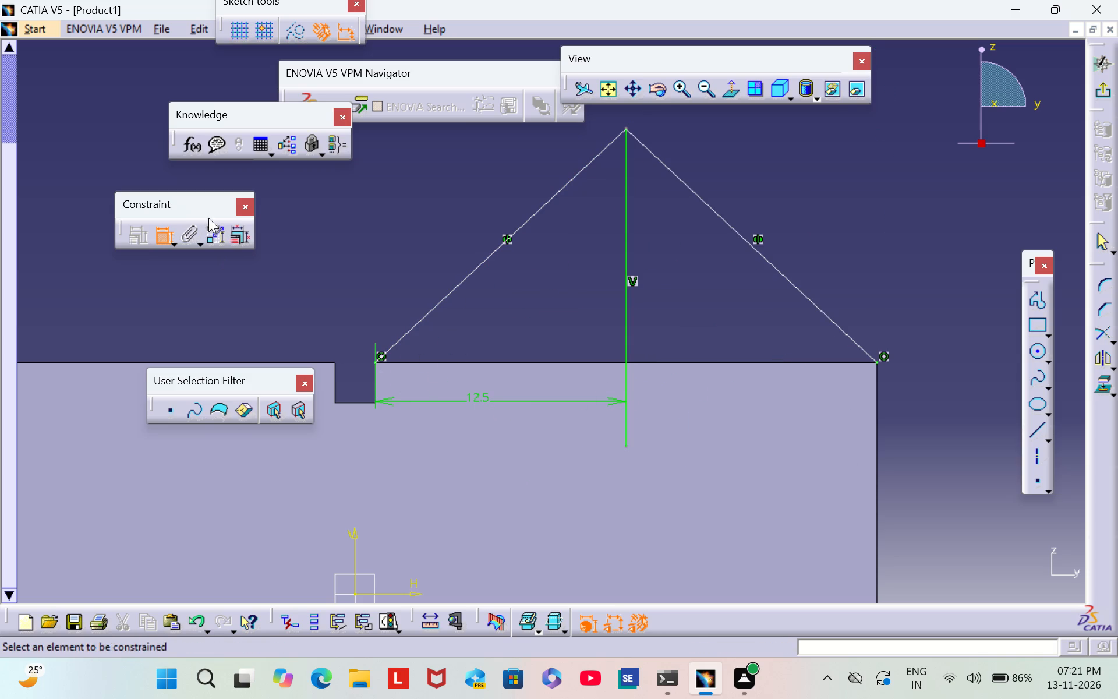
{"action": "left_click", "coordinate": [161, 238]}
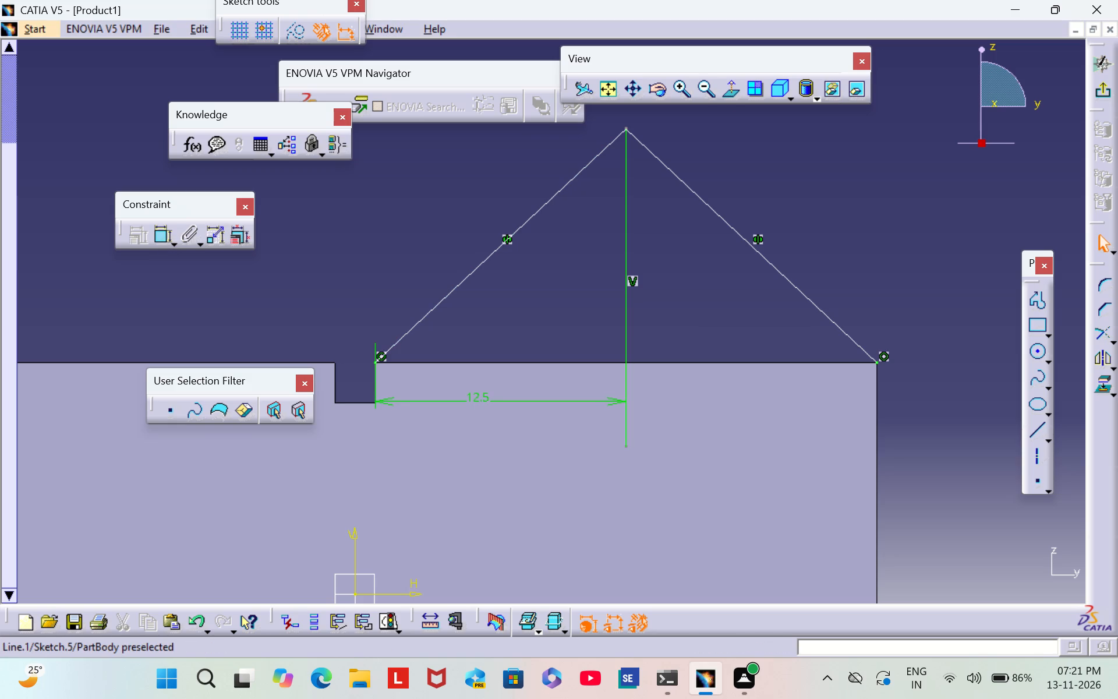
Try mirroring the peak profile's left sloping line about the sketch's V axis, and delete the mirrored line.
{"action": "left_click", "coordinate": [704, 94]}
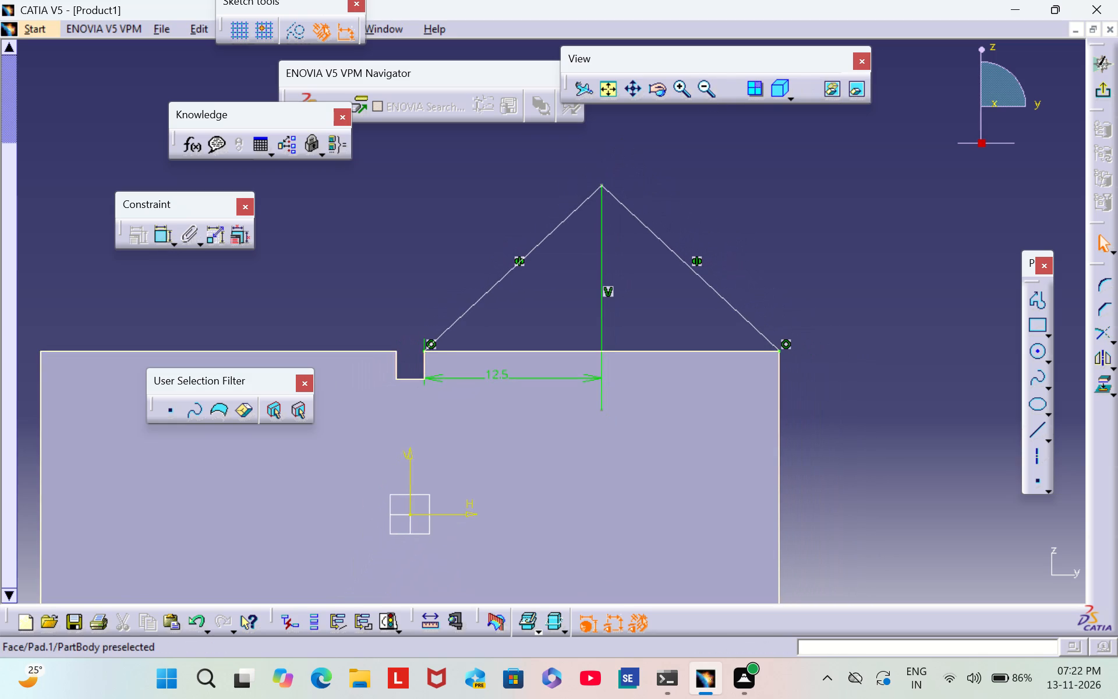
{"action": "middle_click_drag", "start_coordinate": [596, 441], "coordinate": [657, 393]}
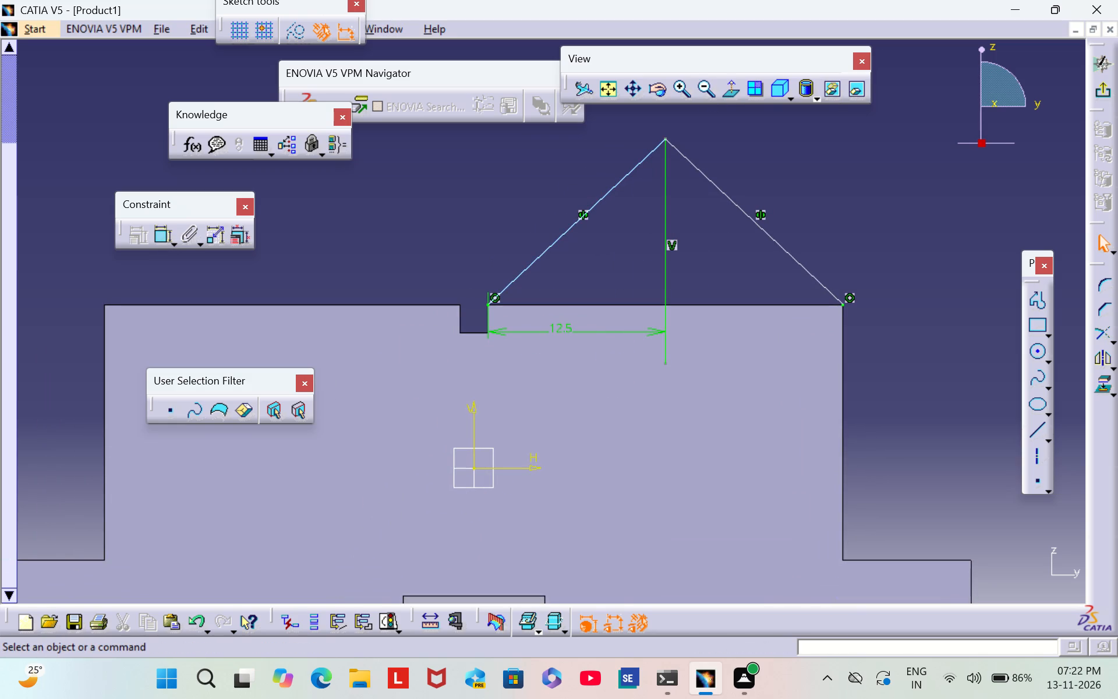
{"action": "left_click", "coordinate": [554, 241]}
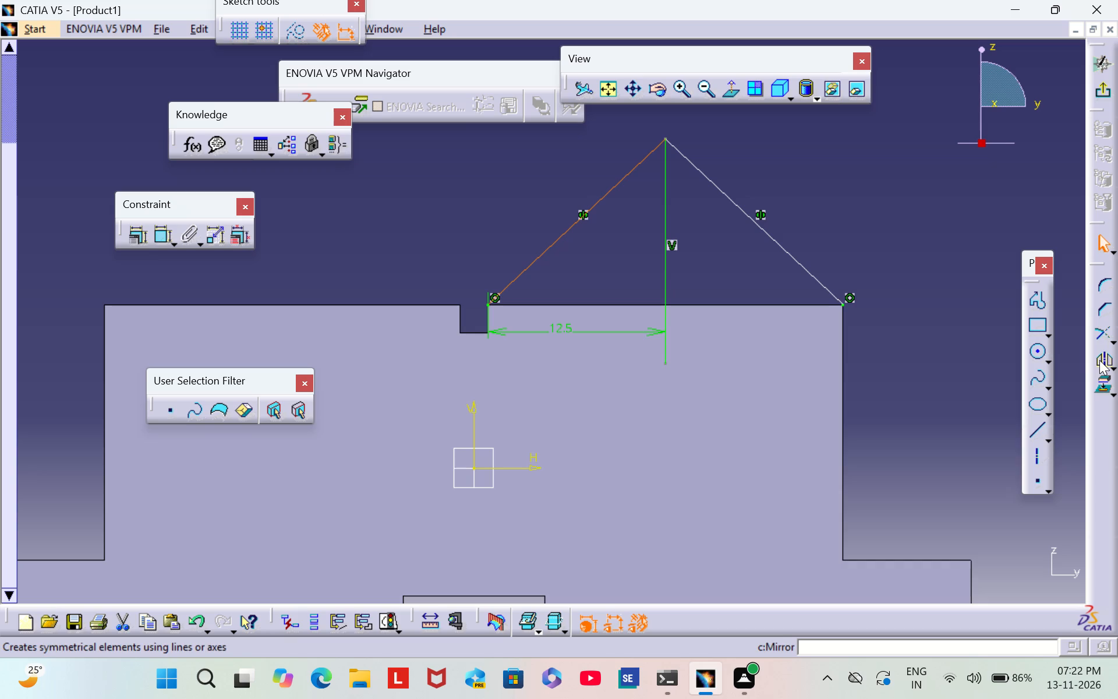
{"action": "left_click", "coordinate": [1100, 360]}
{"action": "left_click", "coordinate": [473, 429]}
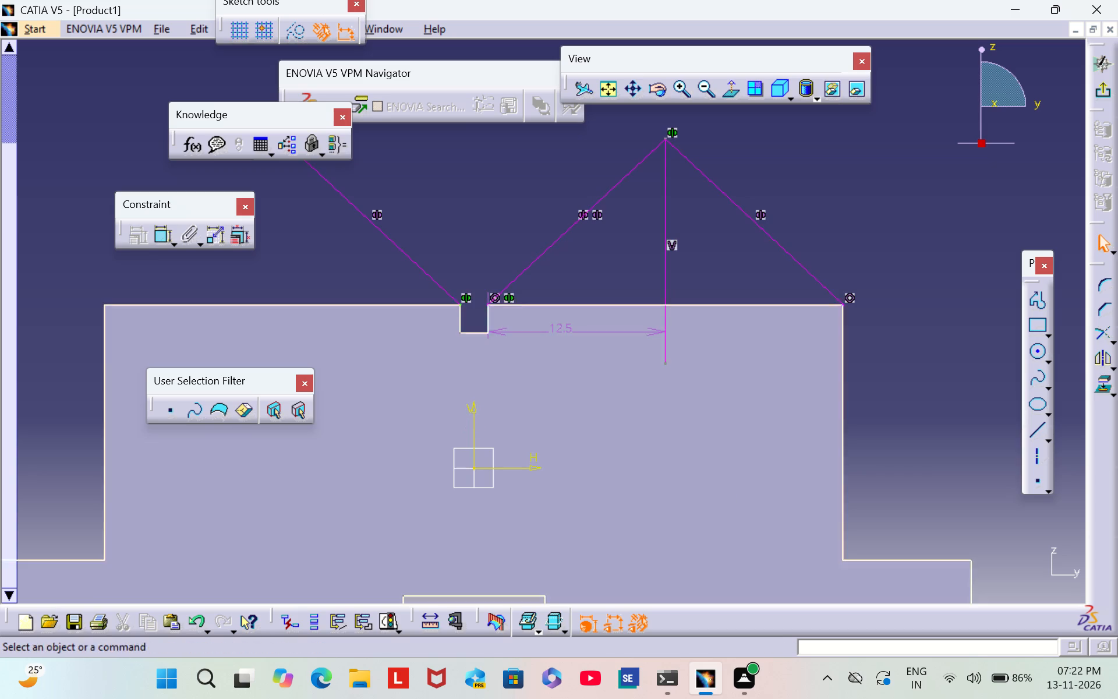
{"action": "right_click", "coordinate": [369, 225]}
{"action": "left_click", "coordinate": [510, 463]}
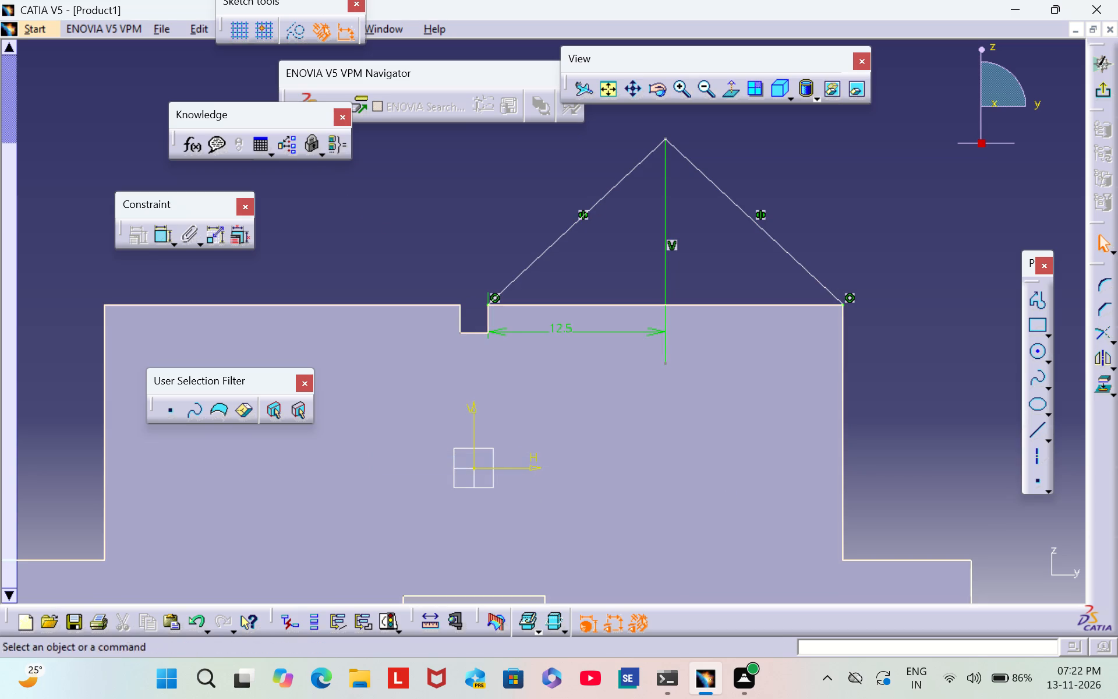
Sketch a second two-line peak profile above the part's left top edge, with sides about 15 mm and 17 mm long.
{"action": "middle_click_drag", "start_coordinate": [891, 213], "coordinate": [944, 212]}
{"action": "scroll", "coordinate": [893, 213], "scroll_direction": "down", "scroll_amount": 1}
{"action": "scroll", "coordinate": [944, 212], "scroll_direction": "up", "scroll_amount": 1}
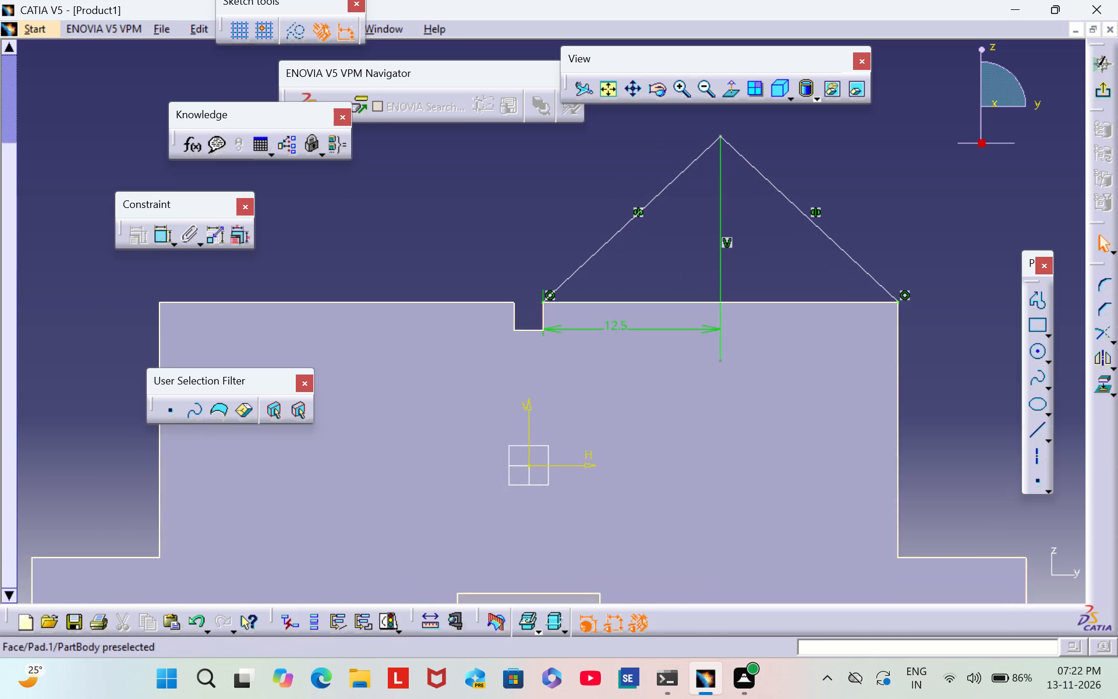
{"action": "left_click", "coordinate": [1034, 298]}
{"action": "middle_click_drag", "start_coordinate": [447, 260], "coordinate": [525, 267]}
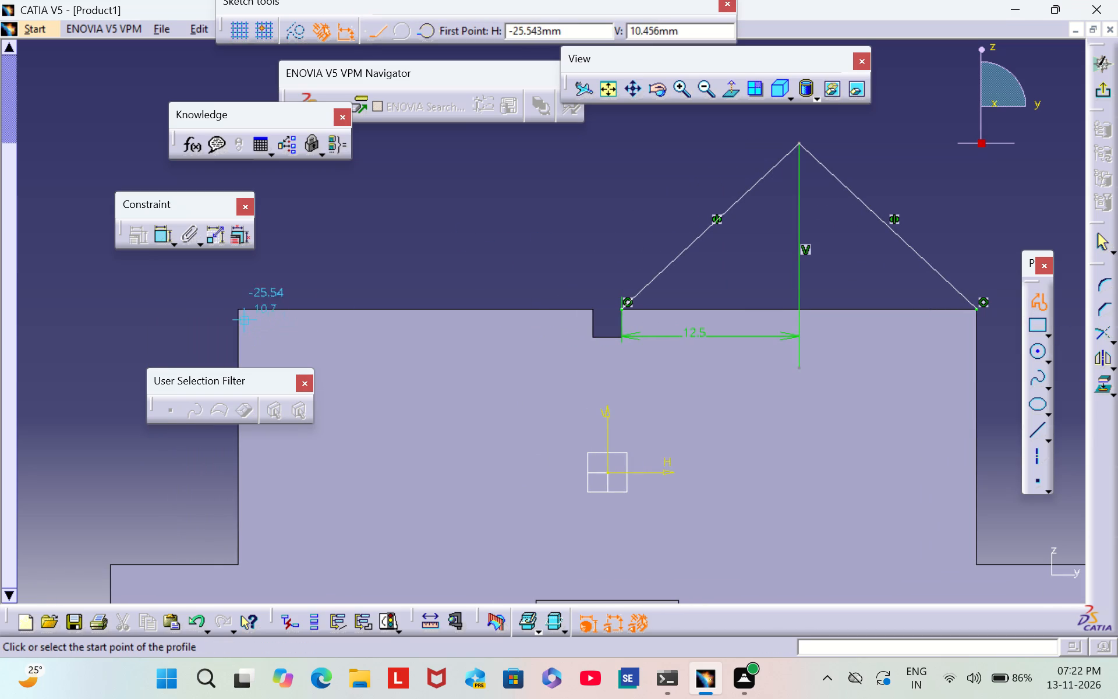
{"action": "left_click", "coordinate": [242, 300]}
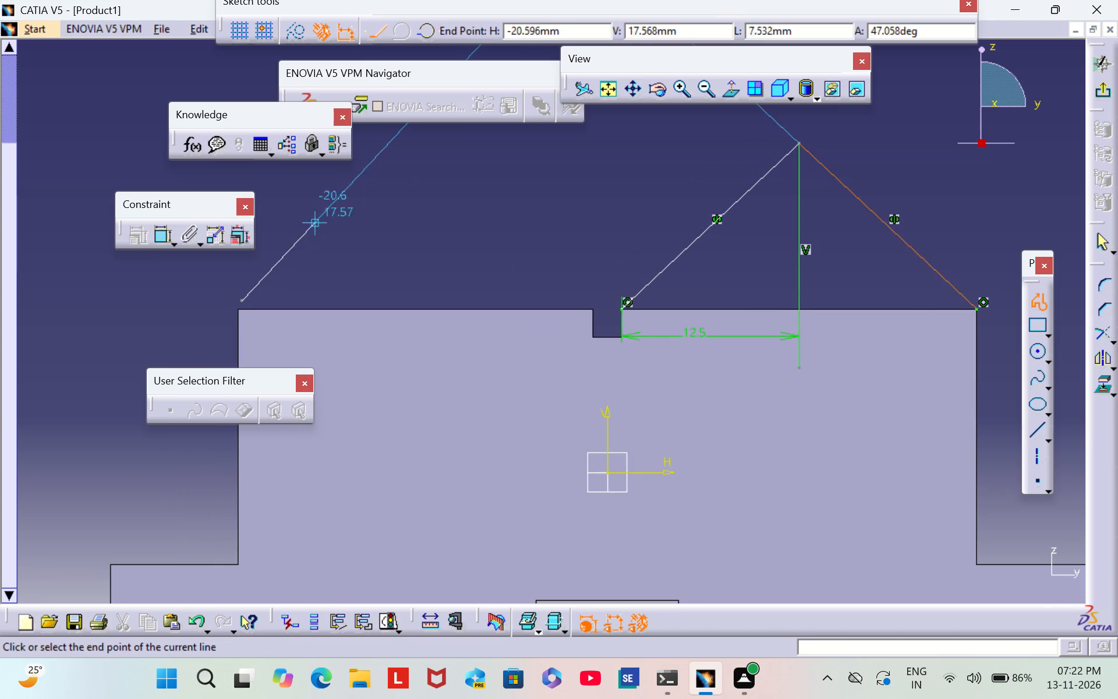
{"action": "left_click", "coordinate": [388, 144]}
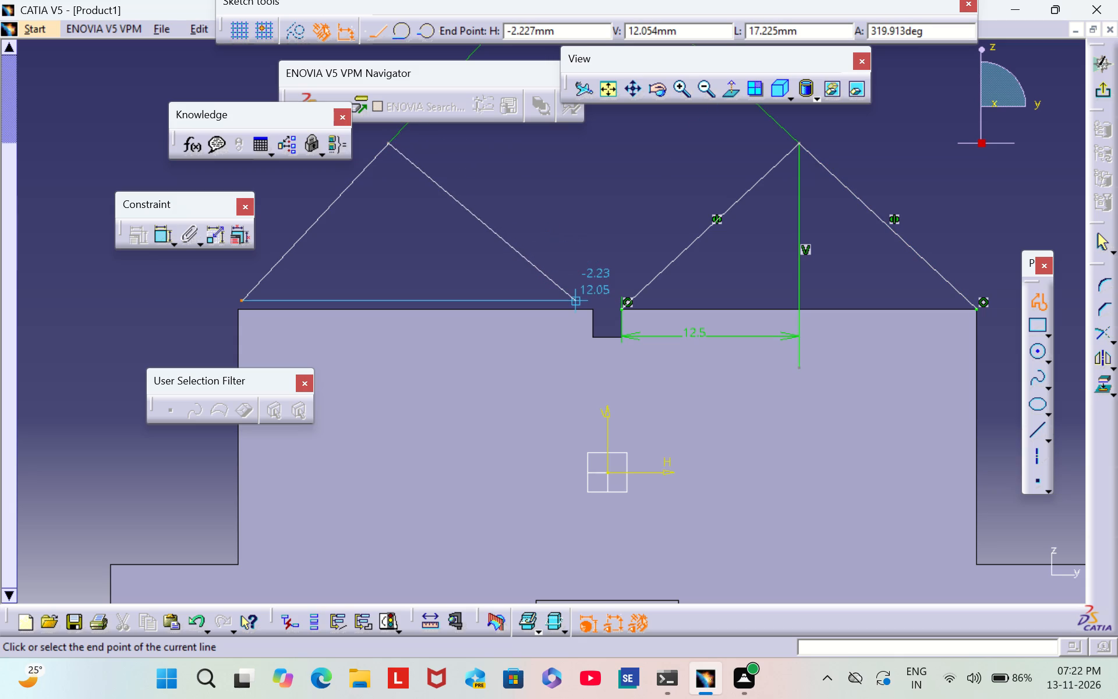
{"action": "left_click", "coordinate": [578, 301]}
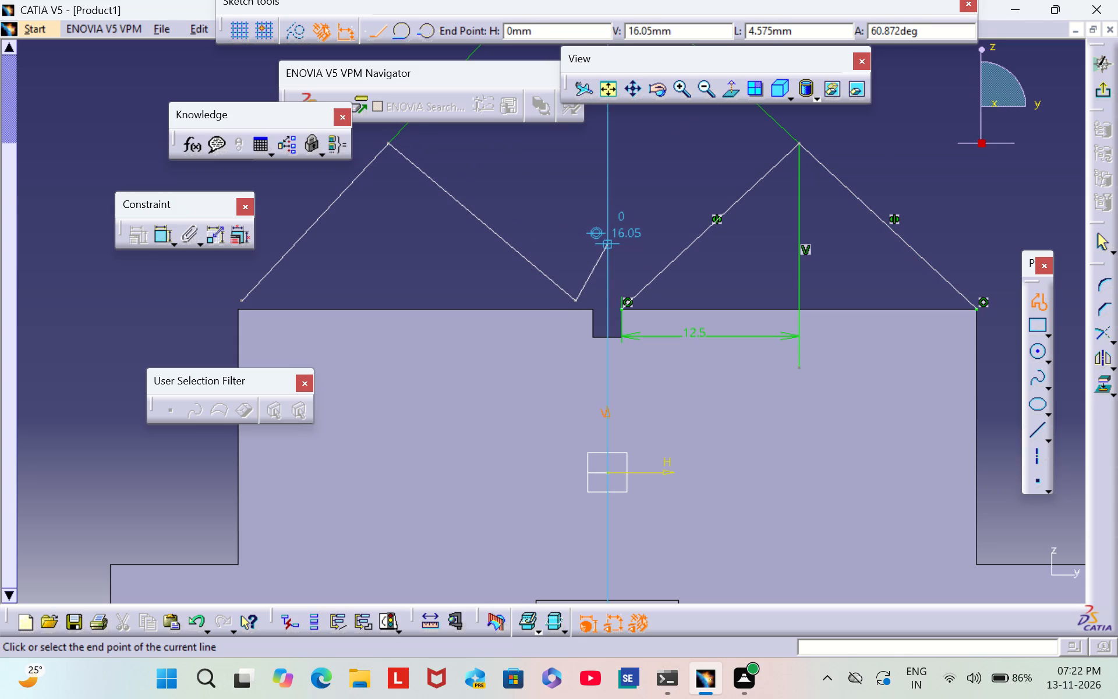
{"action": "key", "text": "Escape"}
{"action": "key", "text": "Escape"}
{"action": "left_click", "coordinate": [607, 245]}
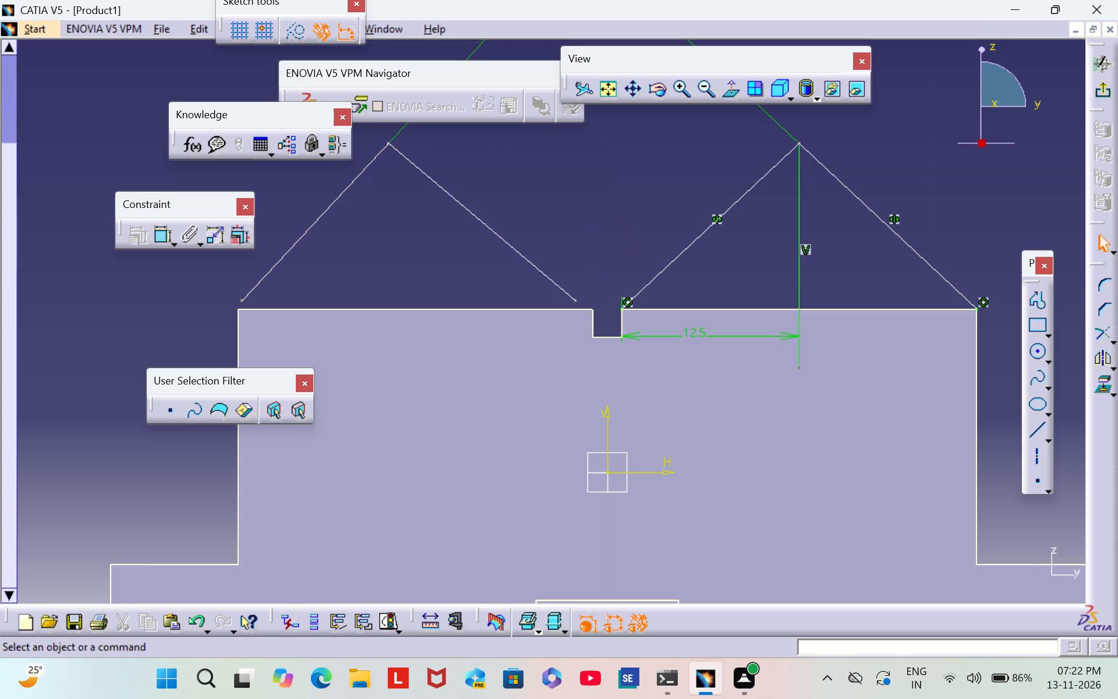
Constrain the second peak profile's left endpoint to be coincident with the part's top left corner.
{"action": "middle_click_drag", "start_coordinate": [586, 132], "coordinate": [642, 188]}
{"action": "double_click", "coordinate": [162, 240]}
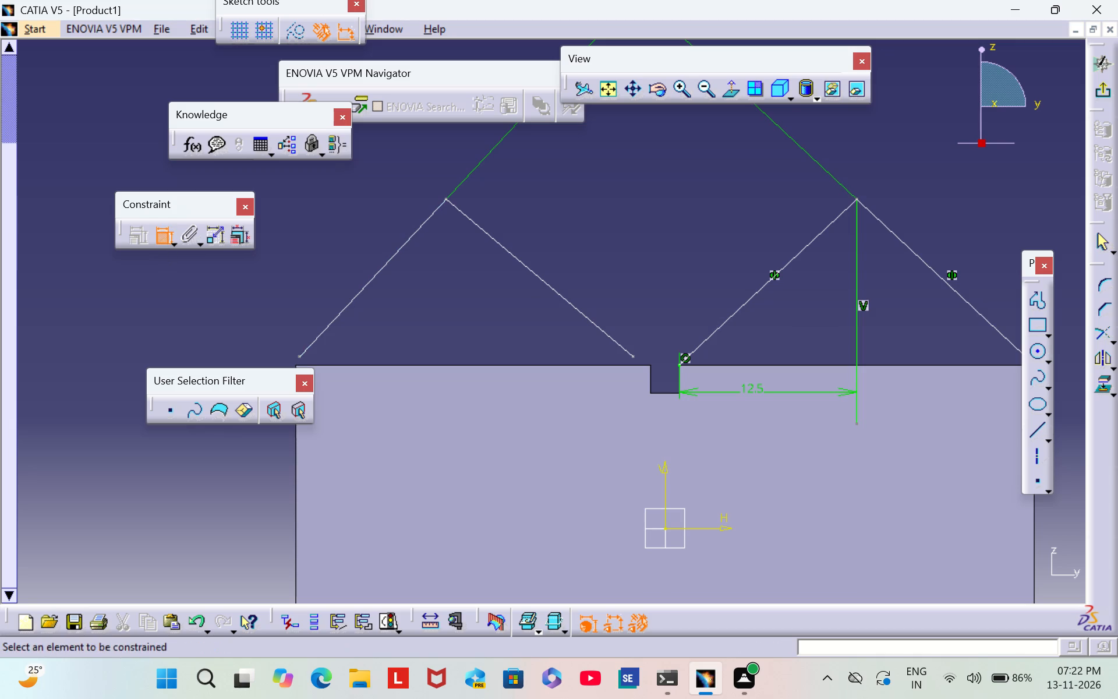
{"action": "middle_click_drag", "start_coordinate": [395, 323], "coordinate": [469, 212]}
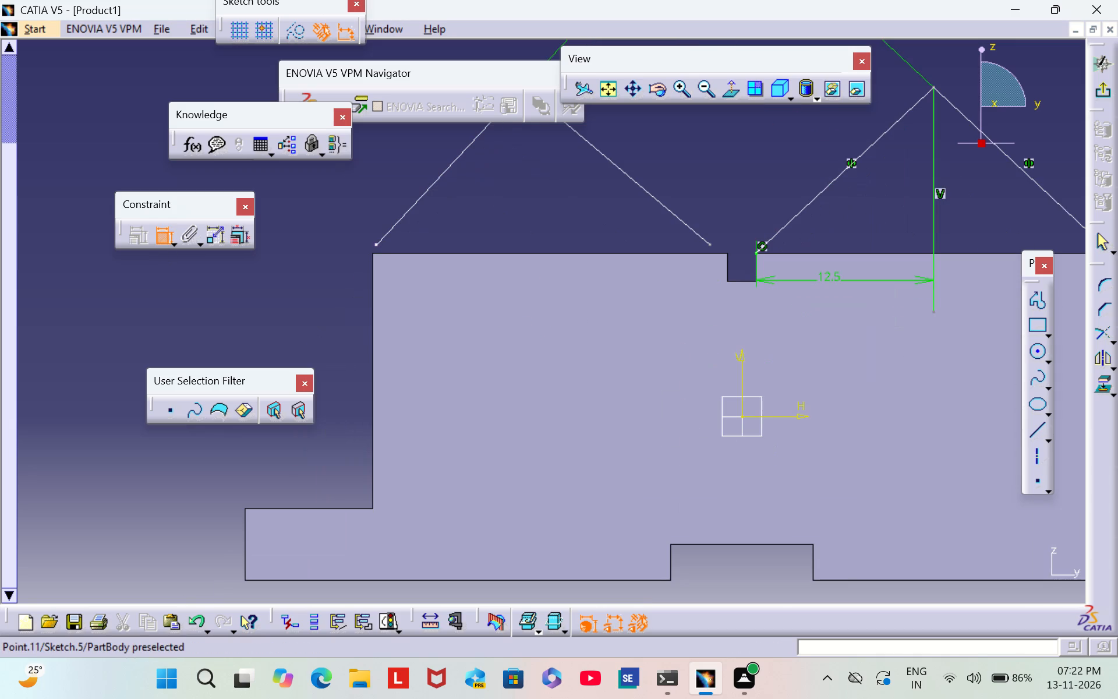
{"action": "left_click", "coordinate": [374, 243]}
{"action": "left_click", "coordinate": [373, 254]}
{"action": "right_click", "coordinate": [377, 250]}
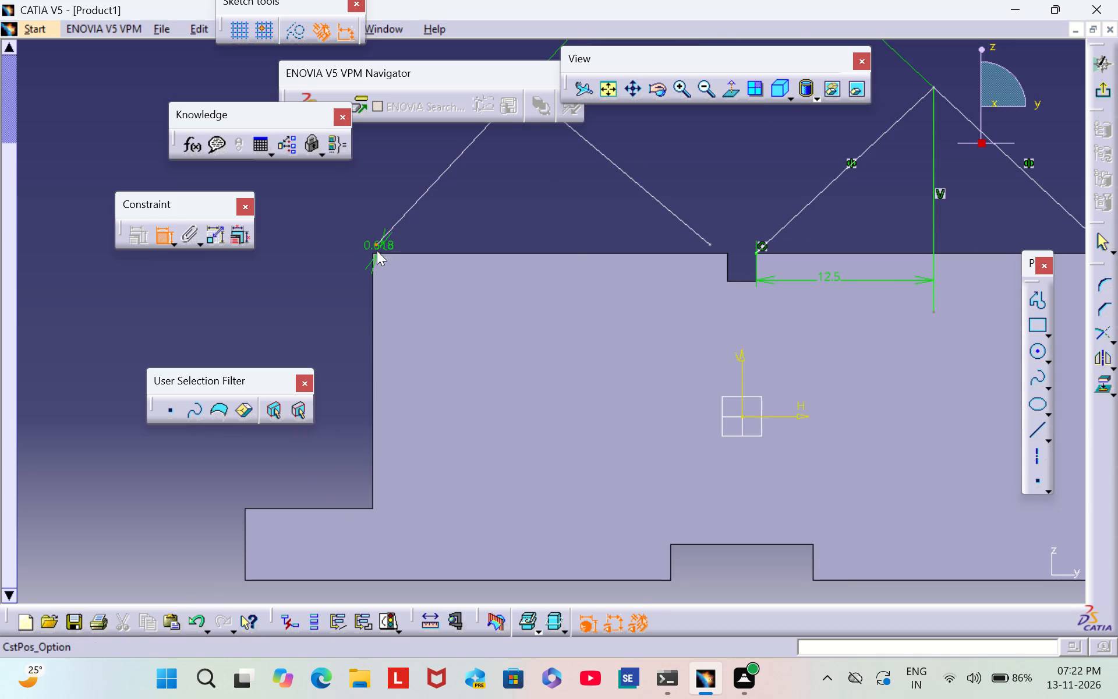
{"action": "left_click", "coordinate": [434, 379]}
Constrain the second peak profile's right endpoint to be coincident with the top notch's upper left corner.
{"action": "middle_click_drag", "start_coordinate": [521, 232], "coordinate": [395, 260]}
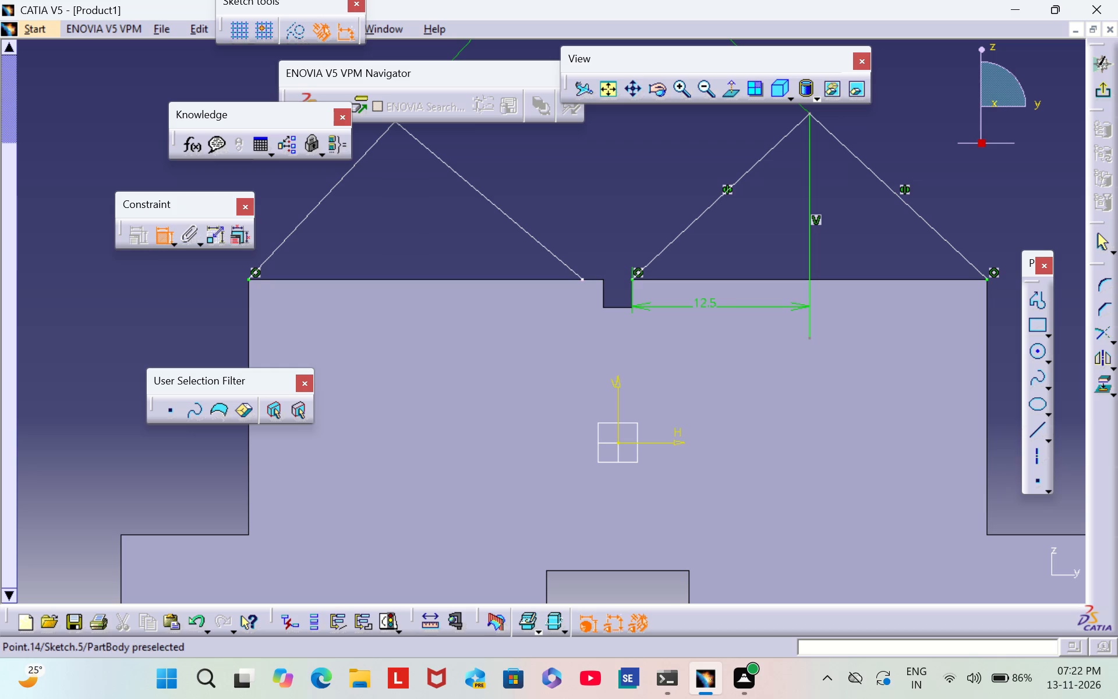
{"action": "left_click", "coordinate": [582, 277]}
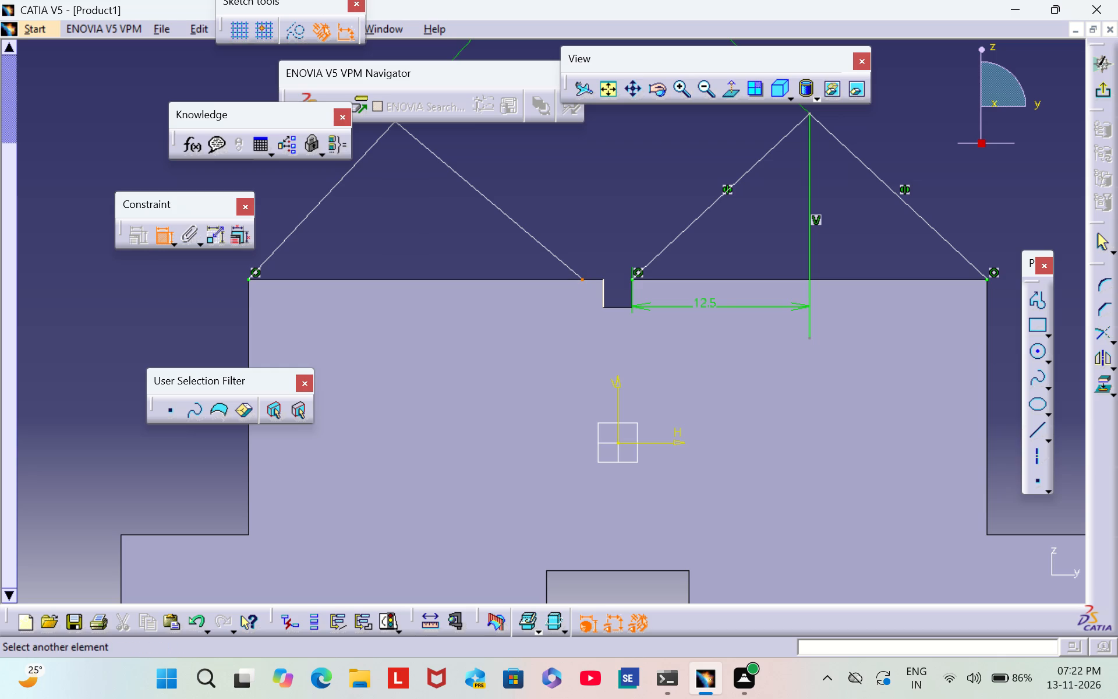
{"action": "left_click", "coordinate": [603, 278]}
{"action": "right_click", "coordinate": [595, 276]}
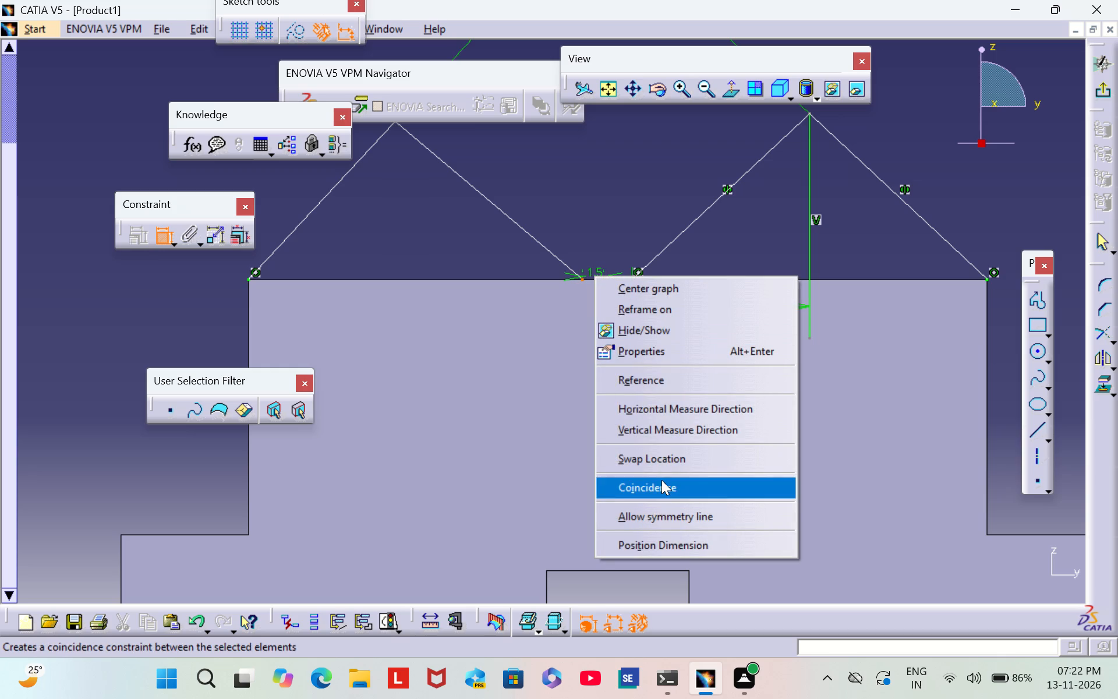
{"action": "left_click", "coordinate": [661, 479]}
Draw a vertical axis across the left peak profile, about 13 mm from the part's upper left wall.
{"action": "middle_click_drag", "start_coordinate": [604, 179], "coordinate": [603, 215]}
{"action": "middle_click_drag", "start_coordinate": [611, 209], "coordinate": [622, 240]}
{"action": "scroll", "coordinate": [611, 209], "scroll_direction": "down", "scroll_amount": 1}
{"action": "left_click", "coordinate": [1038, 455]}
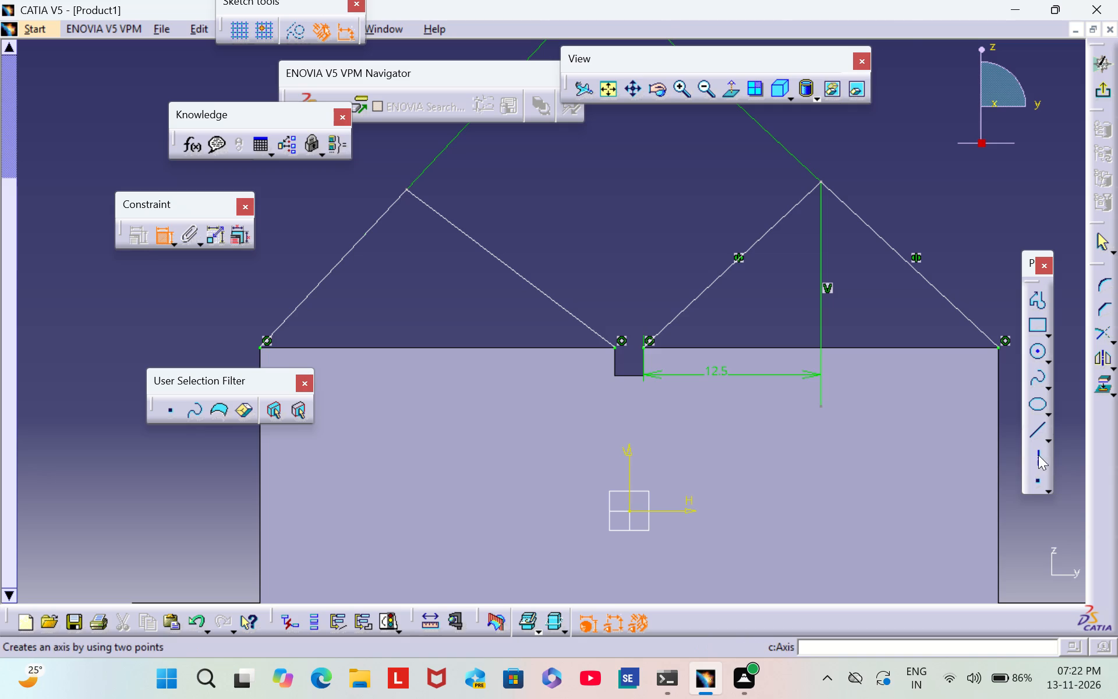
{"action": "left_click", "coordinate": [448, 161]}
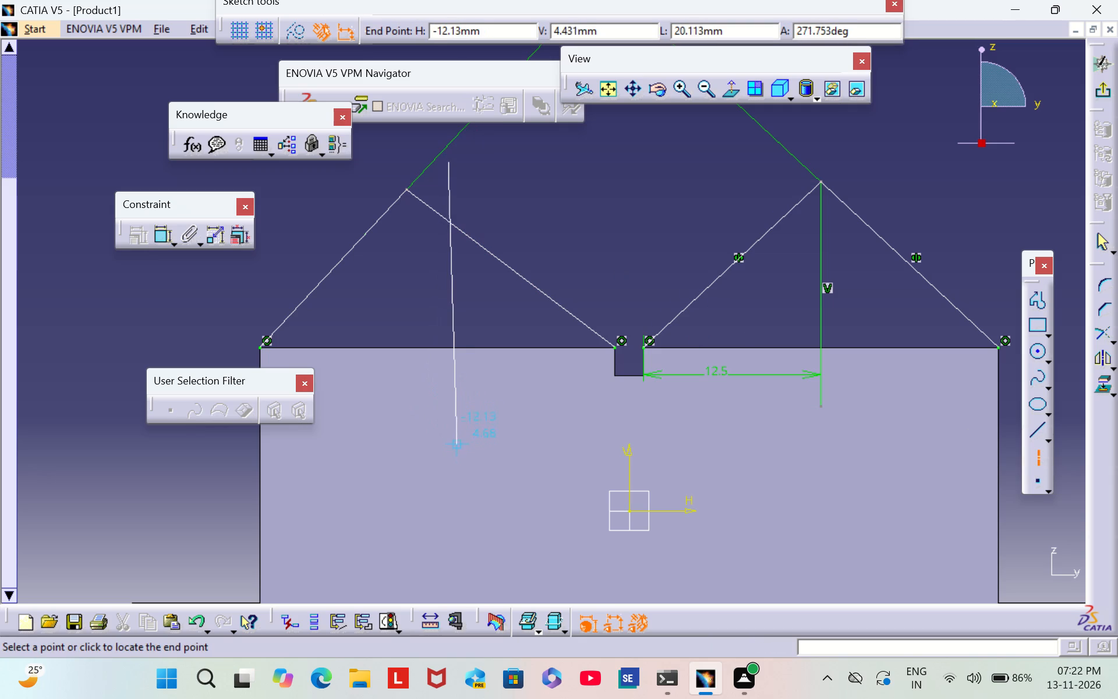
{"action": "left_click", "coordinate": [447, 465]}
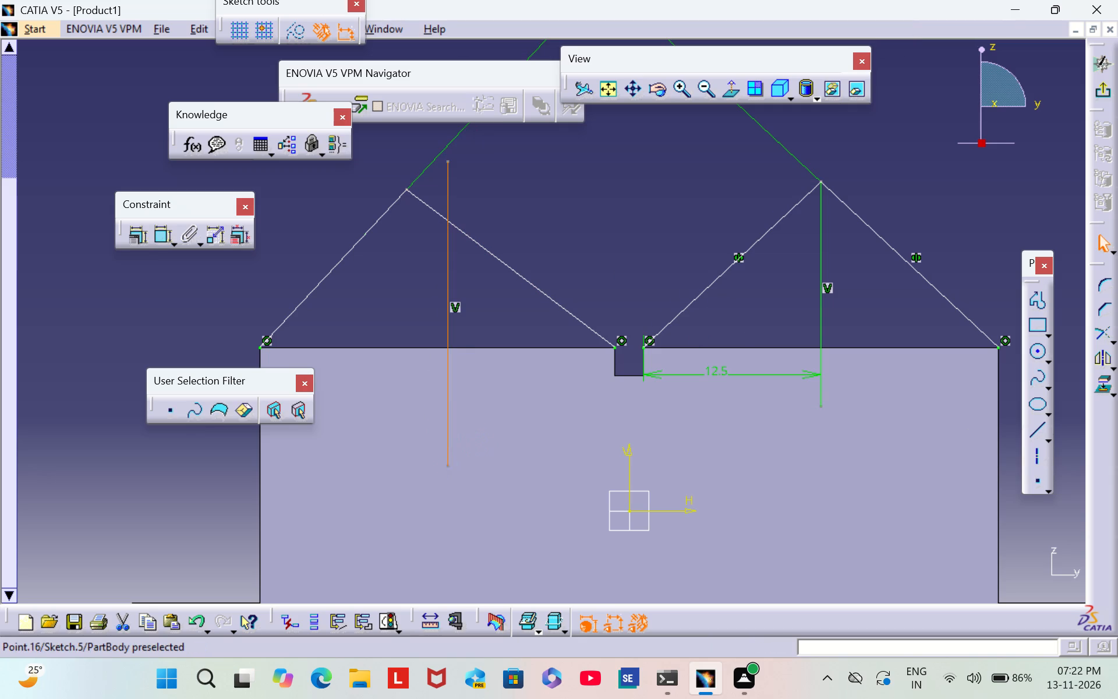
{"action": "left_click", "coordinate": [553, 228]}
Dimension the distance from the part's upper left wall to the left vertical axis and set it to 12.5 mm.
{"action": "middle_click_drag", "start_coordinate": [618, 233], "coordinate": [709, 170]}
{"action": "double_click", "coordinate": [166, 237]}
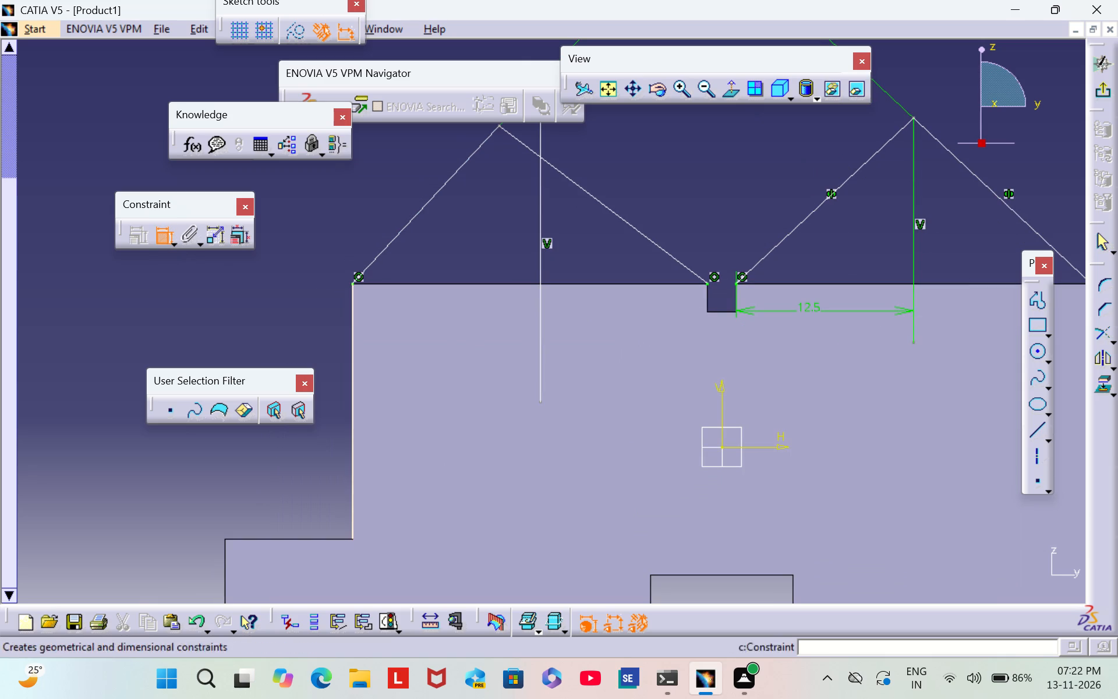
{"action": "left_click", "coordinate": [352, 365]}
{"action": "left_click", "coordinate": [536, 370]}
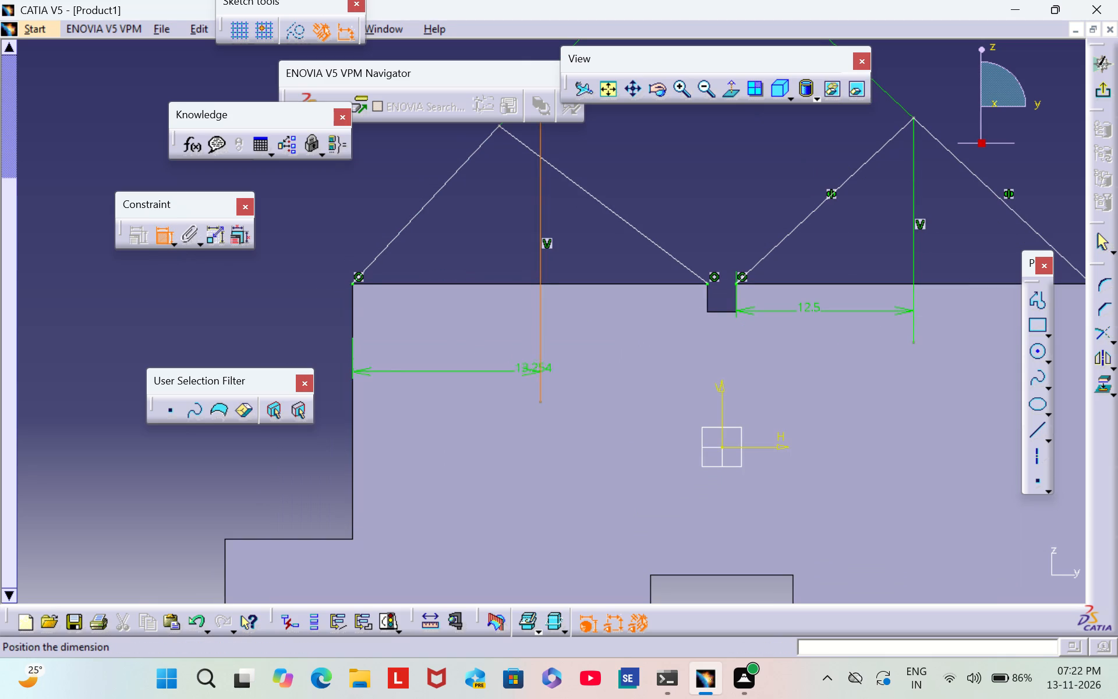
{"action": "left_click", "coordinate": [436, 343]}
{"action": "double_click", "coordinate": [436, 341]}
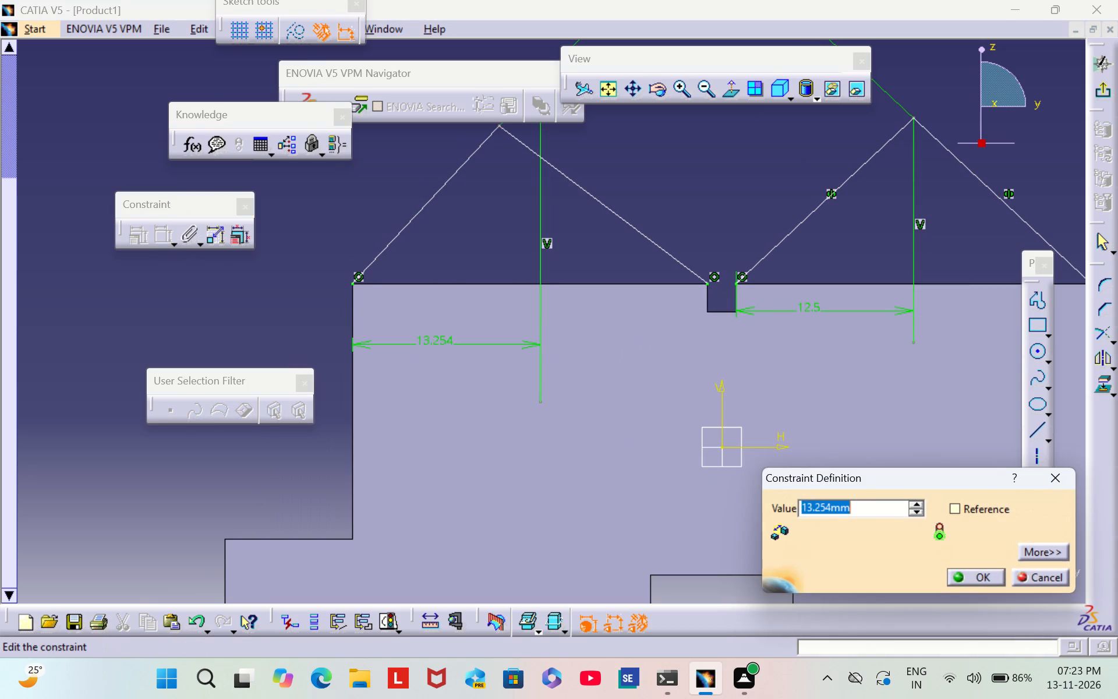
{"action": "key", "text": "BackSpace"}
{"action": "type", "text": "12.5"}
{"action": "key", "text": "Return"}
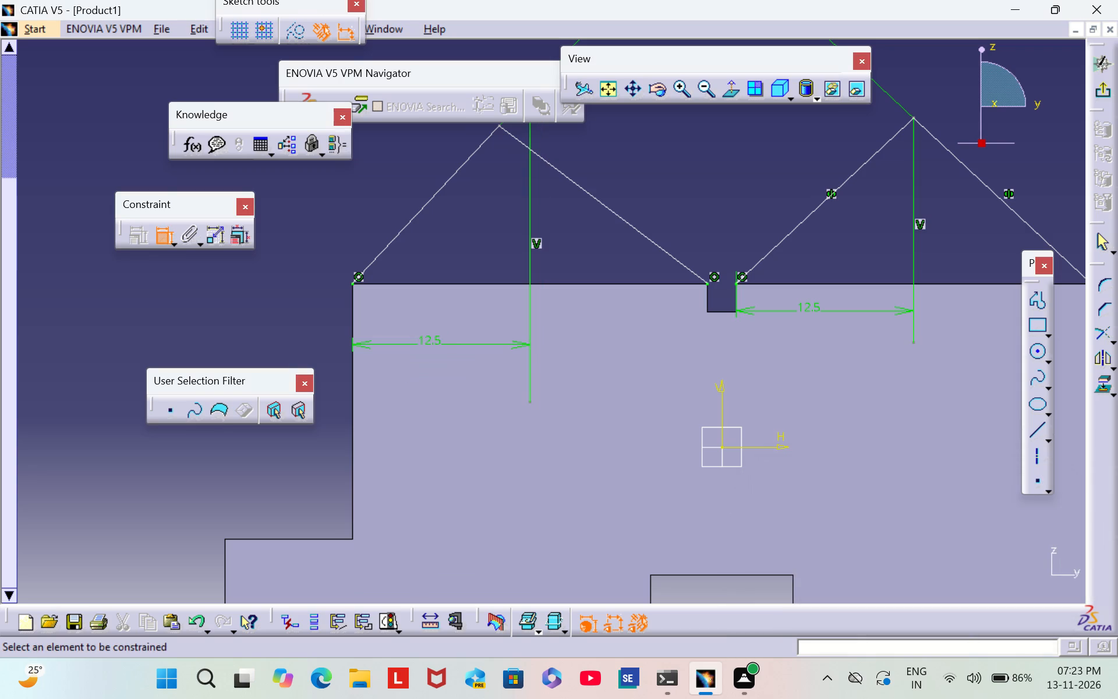
{"action": "left_click", "coordinate": [652, 171]}
Constrain the left peak profile's two sloping lines to be symmetric about the left vertical axis.
{"action": "middle_click_drag", "start_coordinate": [660, 167], "coordinate": [661, 236]}
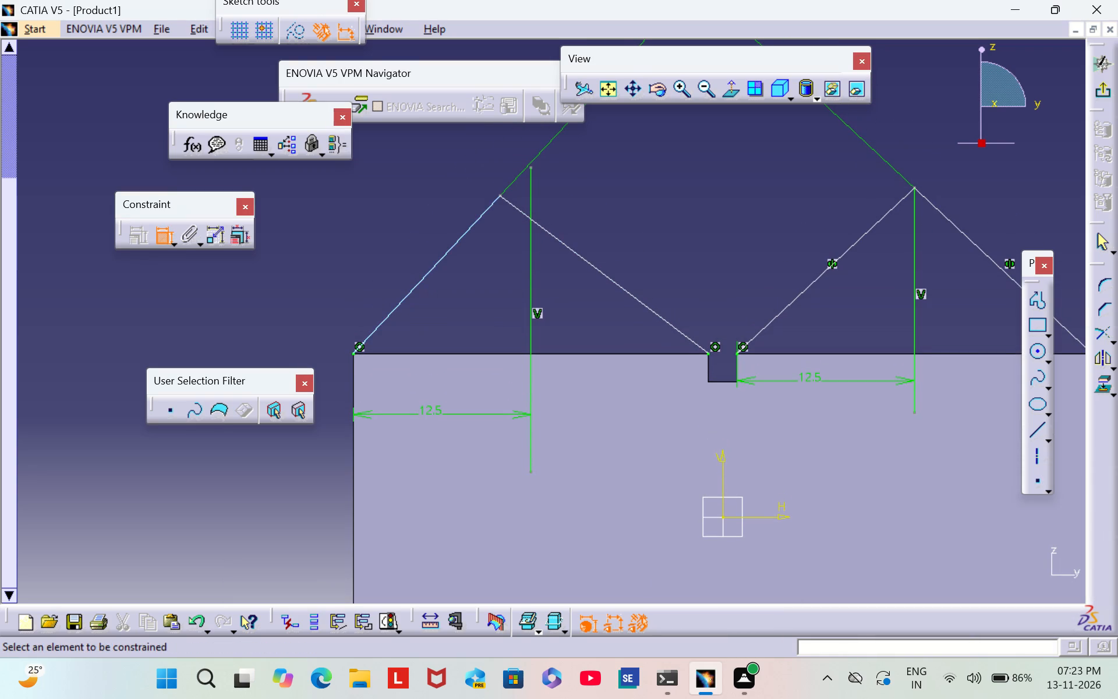
{"action": "left_click", "coordinate": [419, 284]}
{"action": "left_click", "coordinate": [648, 303]}
{"action": "right_click", "coordinate": [608, 274]}
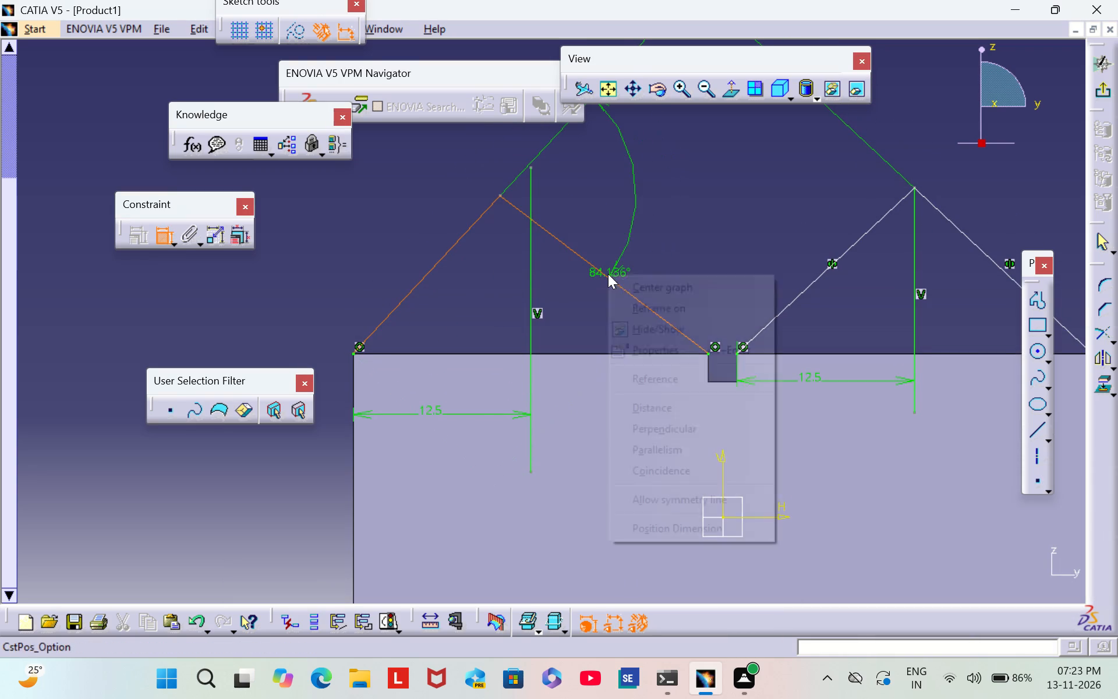
{"action": "left_click", "coordinate": [685, 502]}
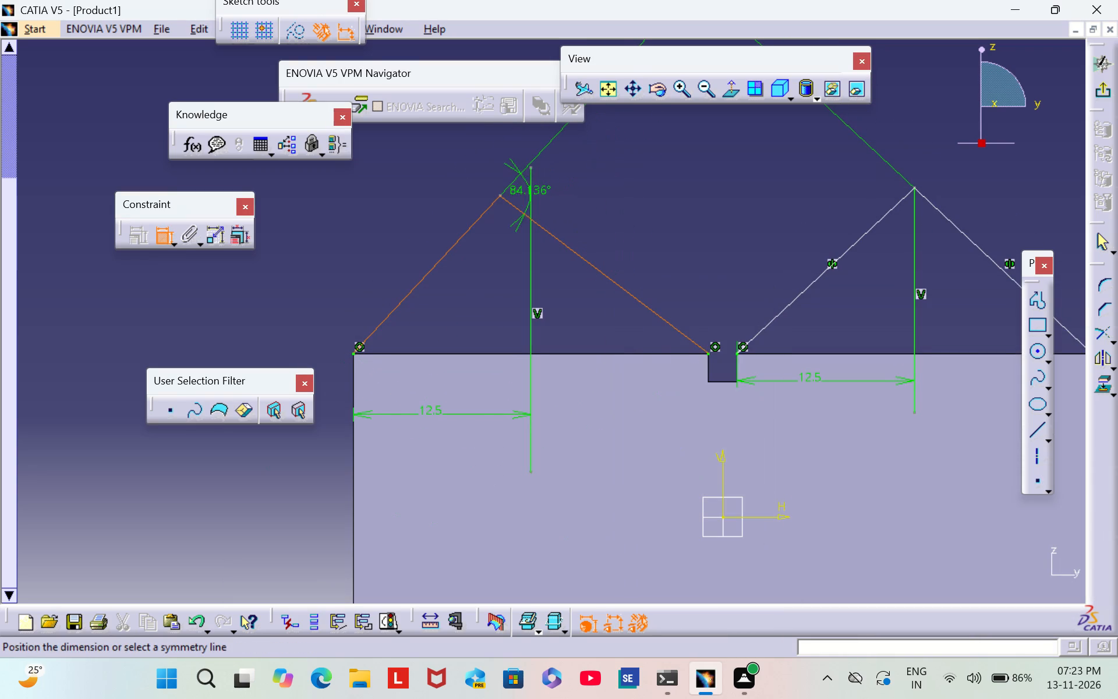
{"action": "left_click", "coordinate": [530, 193]}
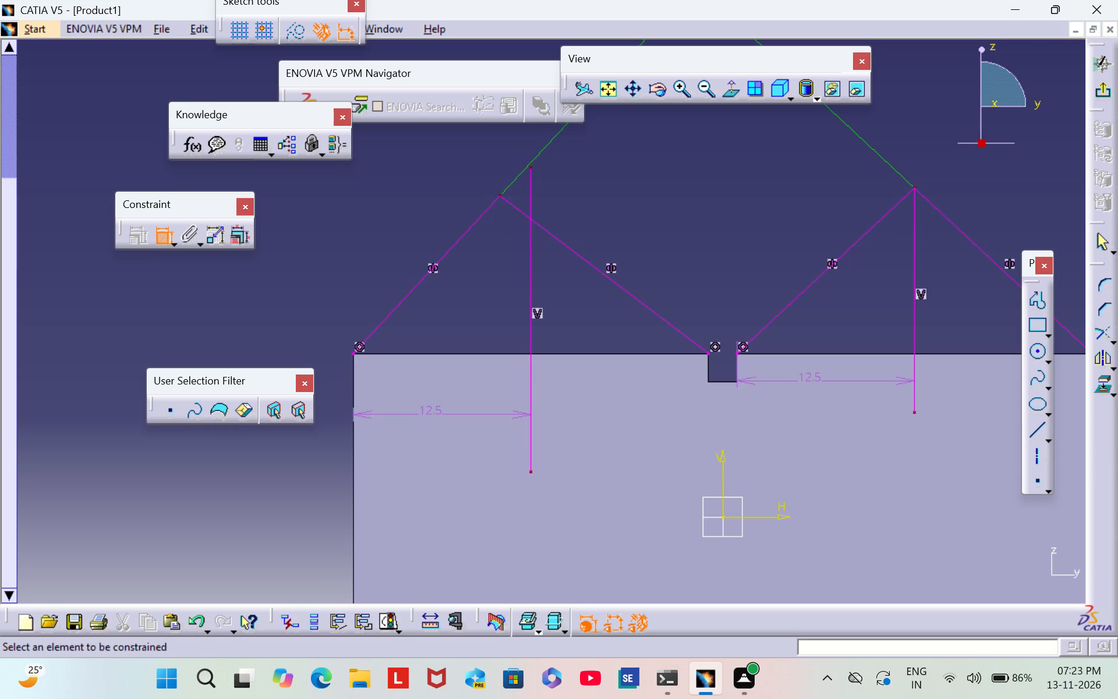
Delete the perpendicularity constraint between the outer sloping lines of the left and right peak profiles.
{"action": "middle_click_drag", "start_coordinate": [722, 218], "coordinate": [689, 274]}
{"action": "middle_click_drag", "start_coordinate": [652, 223], "coordinate": [634, 293]}
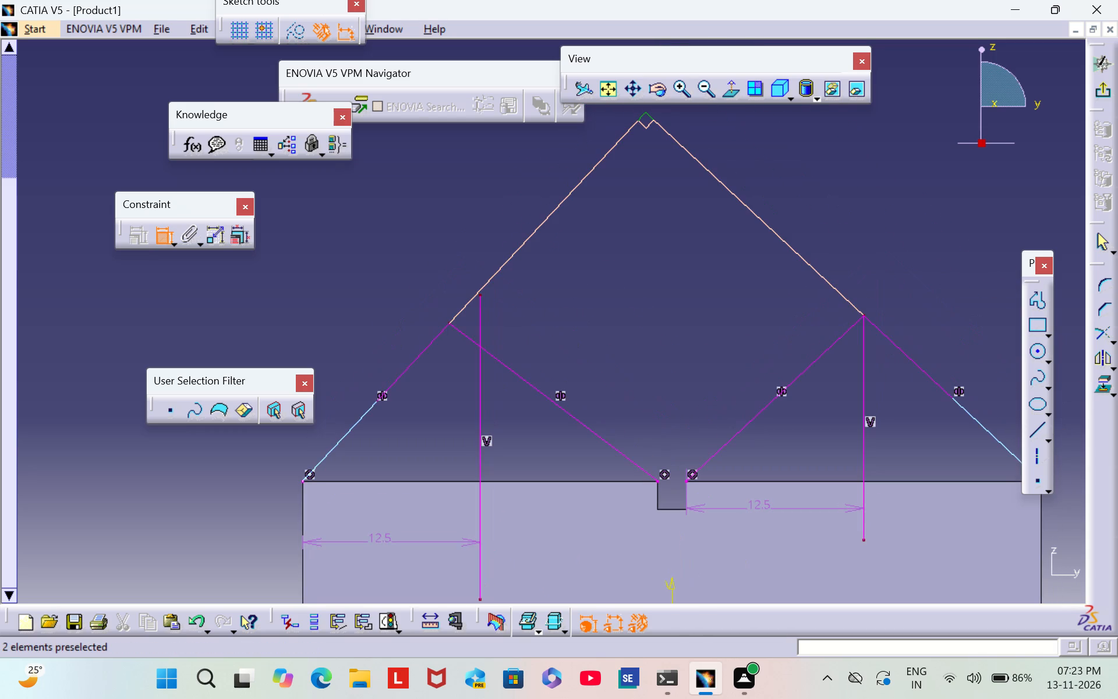
{"action": "right_click", "coordinate": [643, 128]}
{"action": "left_click", "coordinate": [684, 325]}
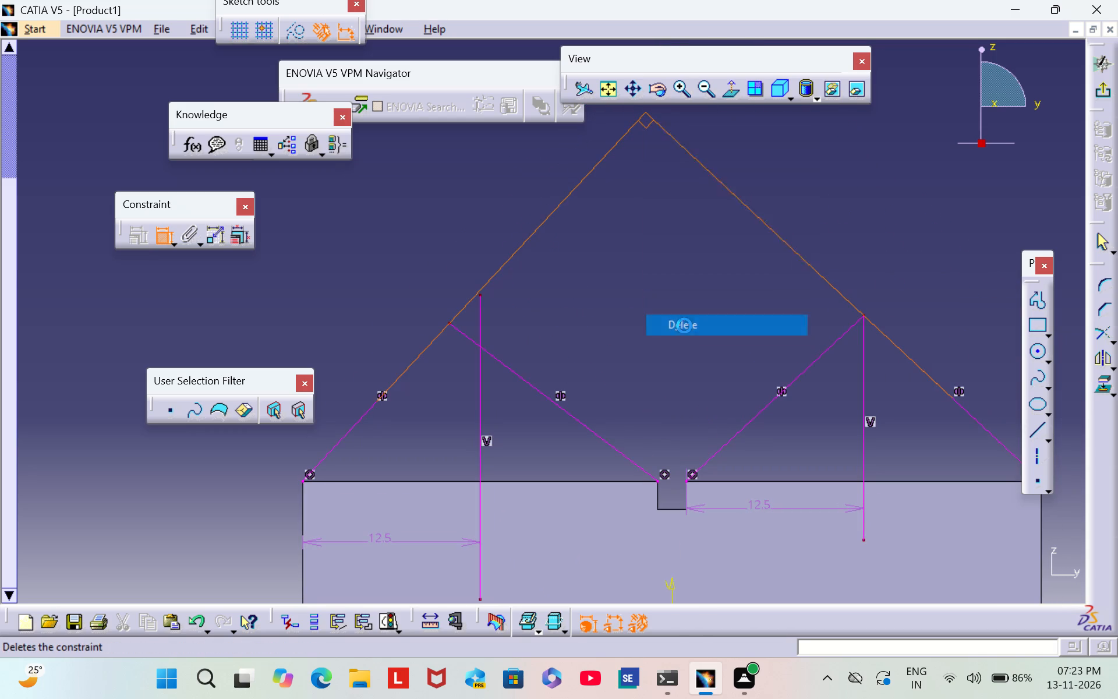
{"action": "middle_click_drag", "start_coordinate": [645, 328], "coordinate": [660, 224]}
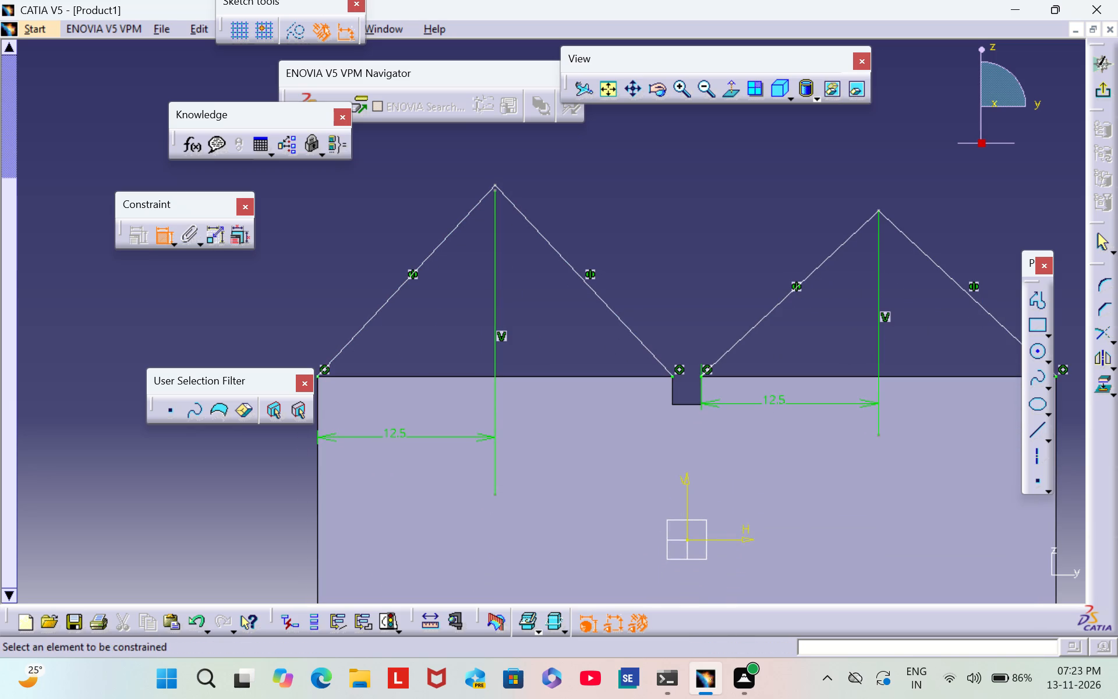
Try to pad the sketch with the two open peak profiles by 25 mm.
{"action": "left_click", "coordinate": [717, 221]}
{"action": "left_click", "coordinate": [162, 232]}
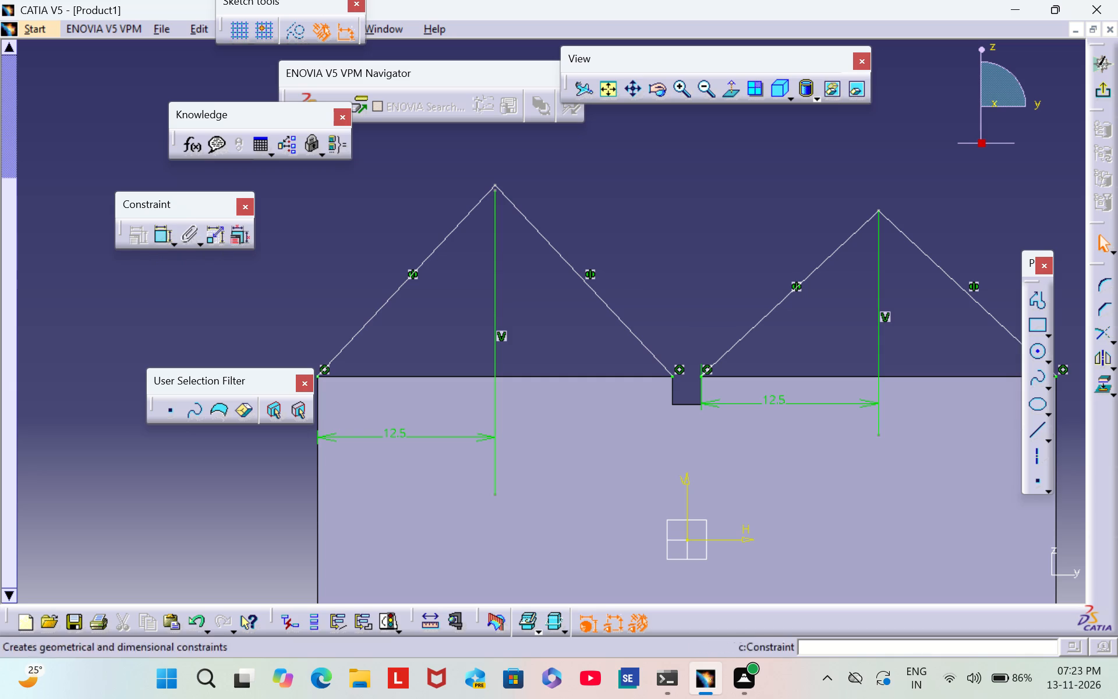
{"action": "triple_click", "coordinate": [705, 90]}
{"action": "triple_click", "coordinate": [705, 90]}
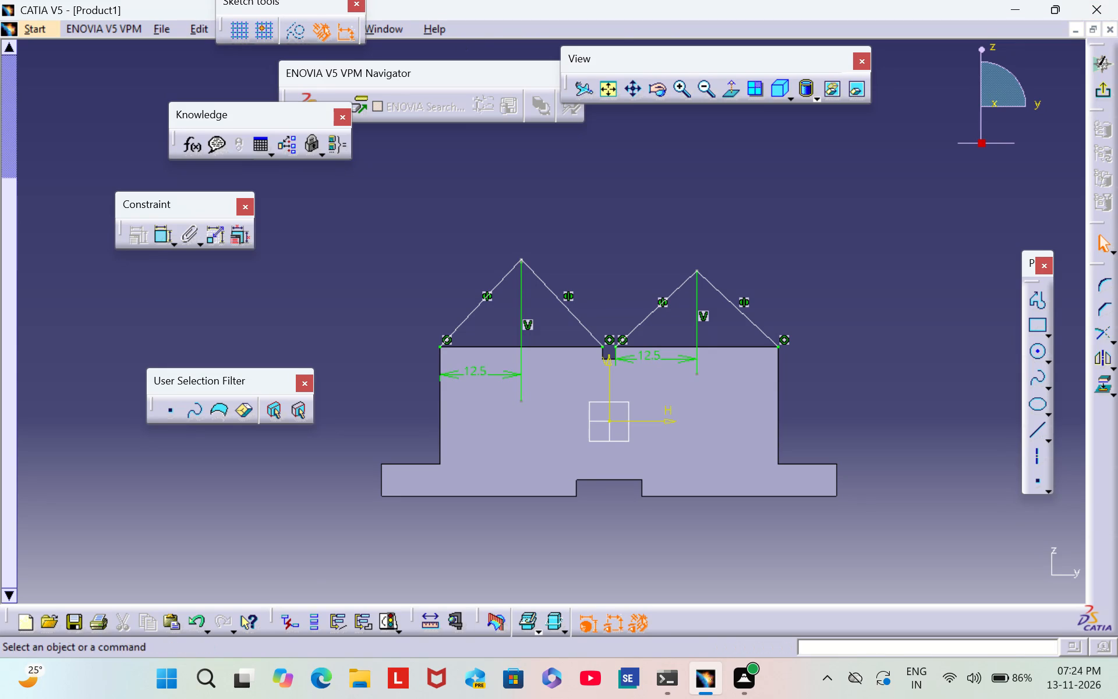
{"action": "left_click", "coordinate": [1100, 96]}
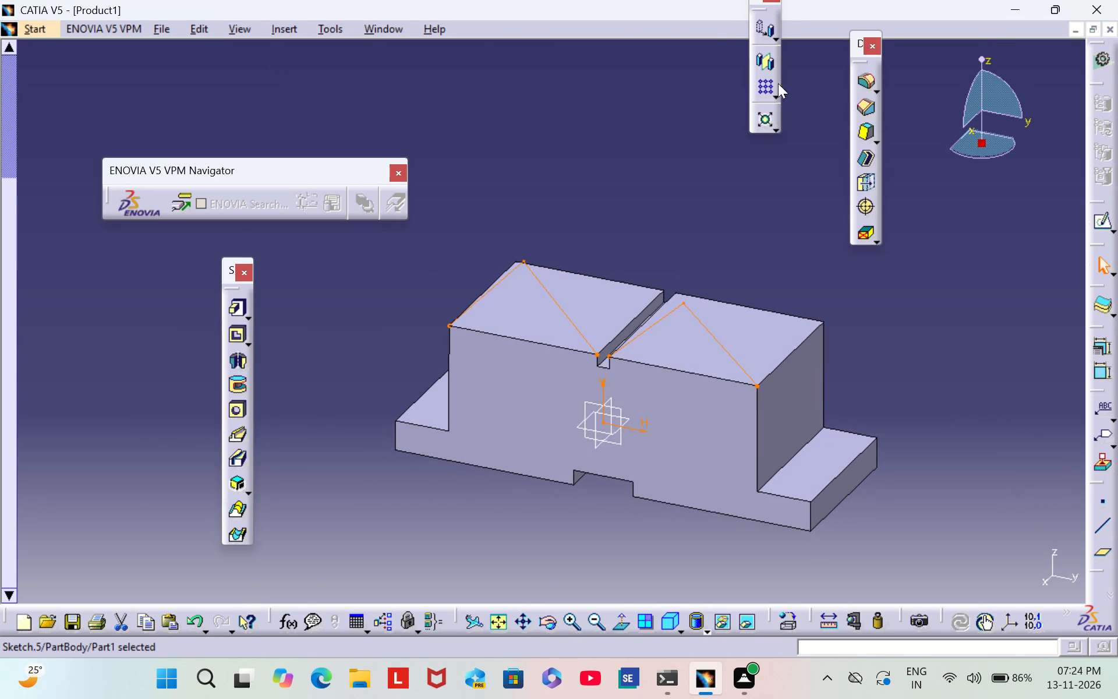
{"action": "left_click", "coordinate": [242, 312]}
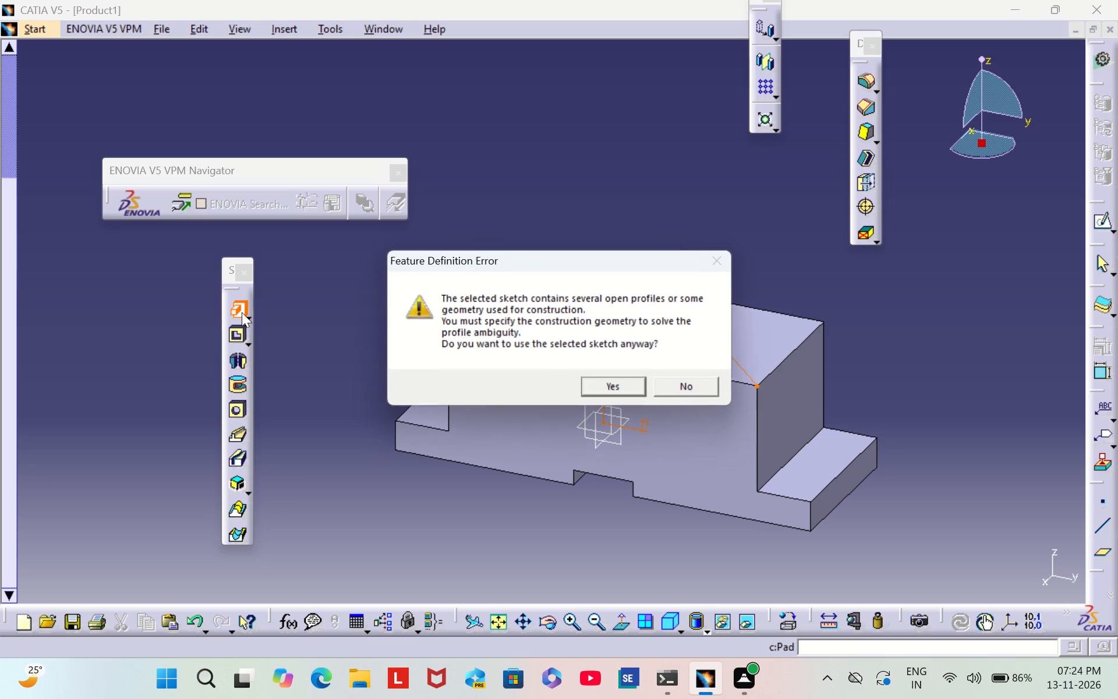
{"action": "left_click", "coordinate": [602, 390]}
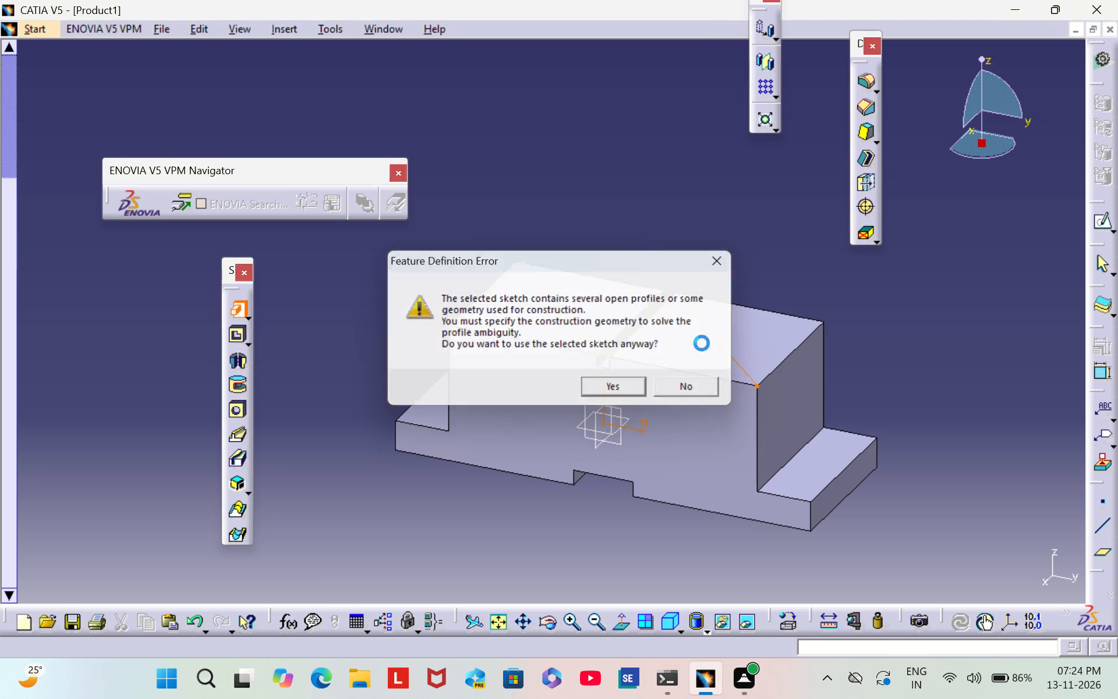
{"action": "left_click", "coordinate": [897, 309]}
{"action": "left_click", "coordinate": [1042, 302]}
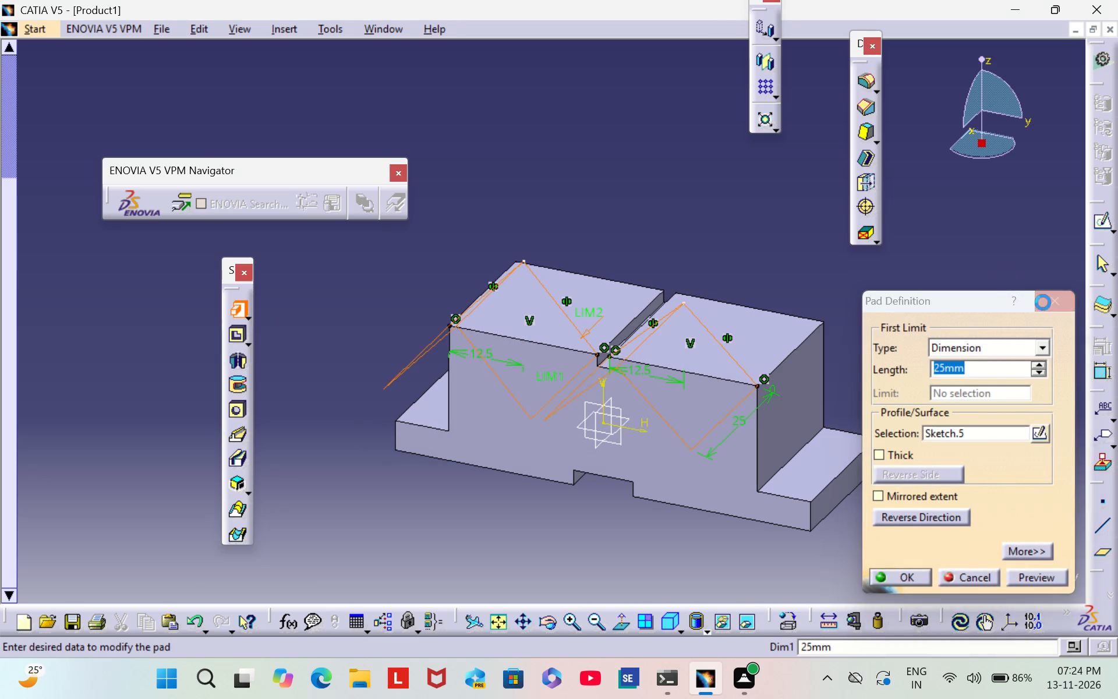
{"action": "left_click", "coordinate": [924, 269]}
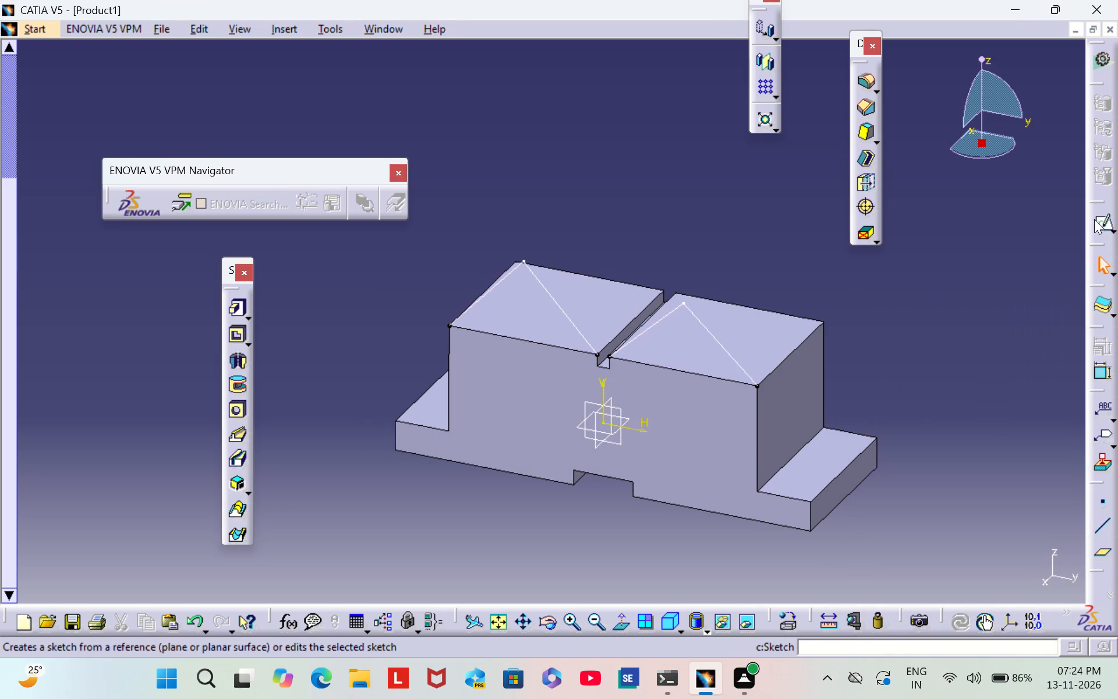
Reopen the peaks sketch and project the part's top edge beneath the left peak into it.
{"action": "left_click", "coordinate": [1096, 221]}
{"action": "left_click", "coordinate": [705, 330]}
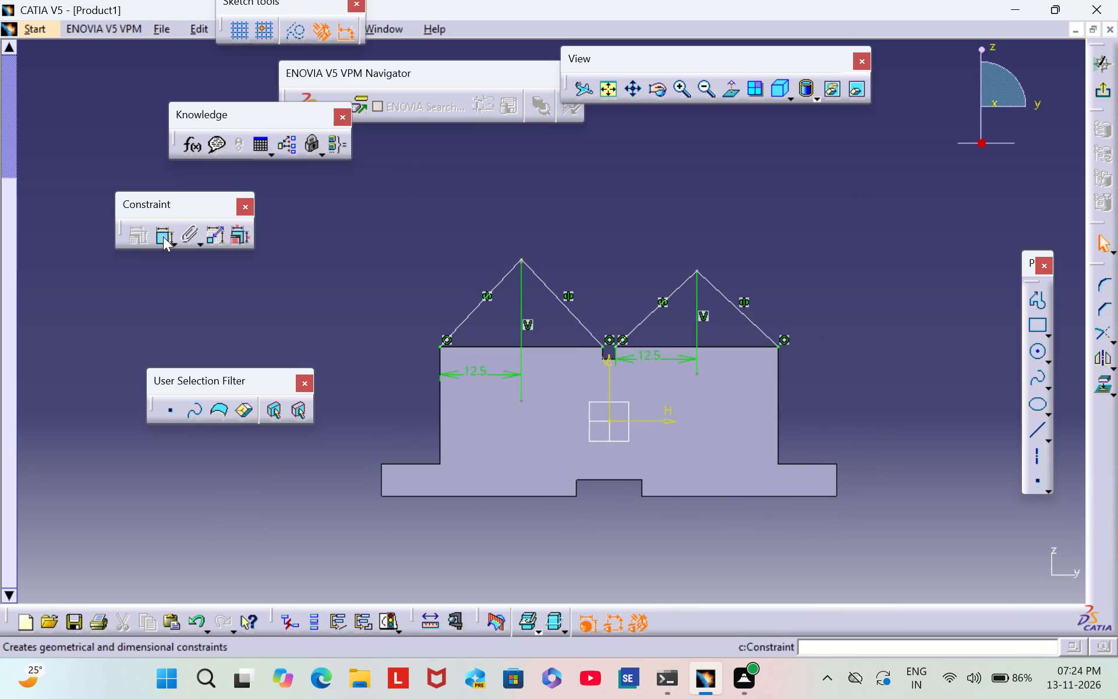
{"action": "triple_click", "coordinate": [677, 97]}
{"action": "triple_click", "coordinate": [677, 97]}
{"action": "double_click", "coordinate": [677, 97]}
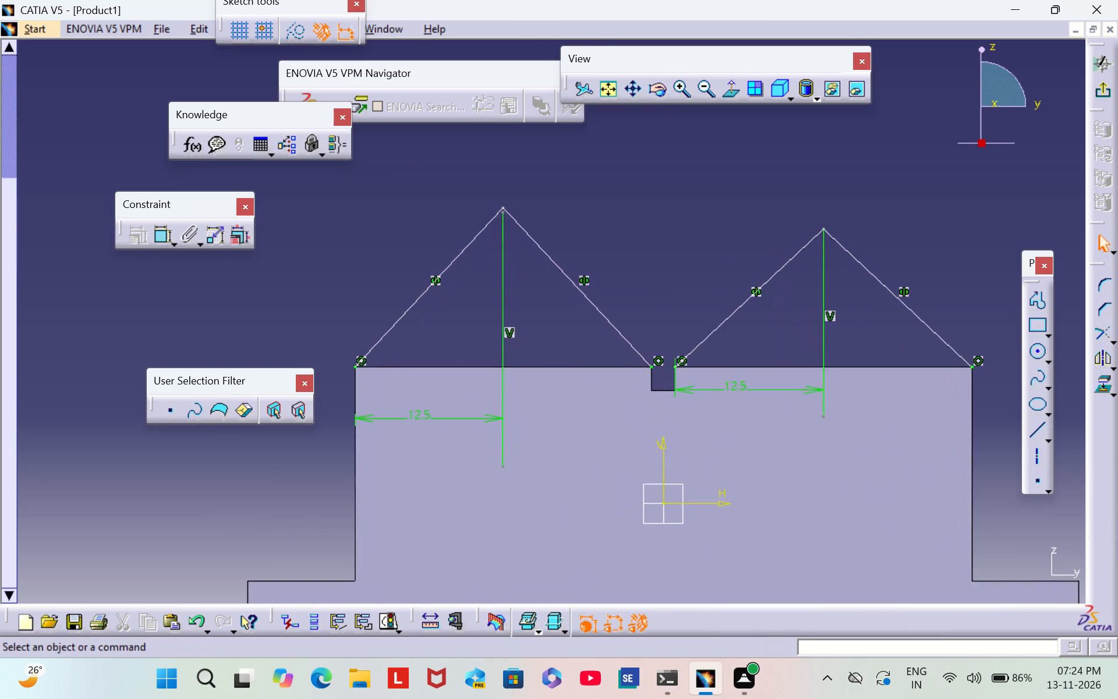
{"action": "middle_click_drag", "start_coordinate": [620, 231], "coordinate": [665, 205]}
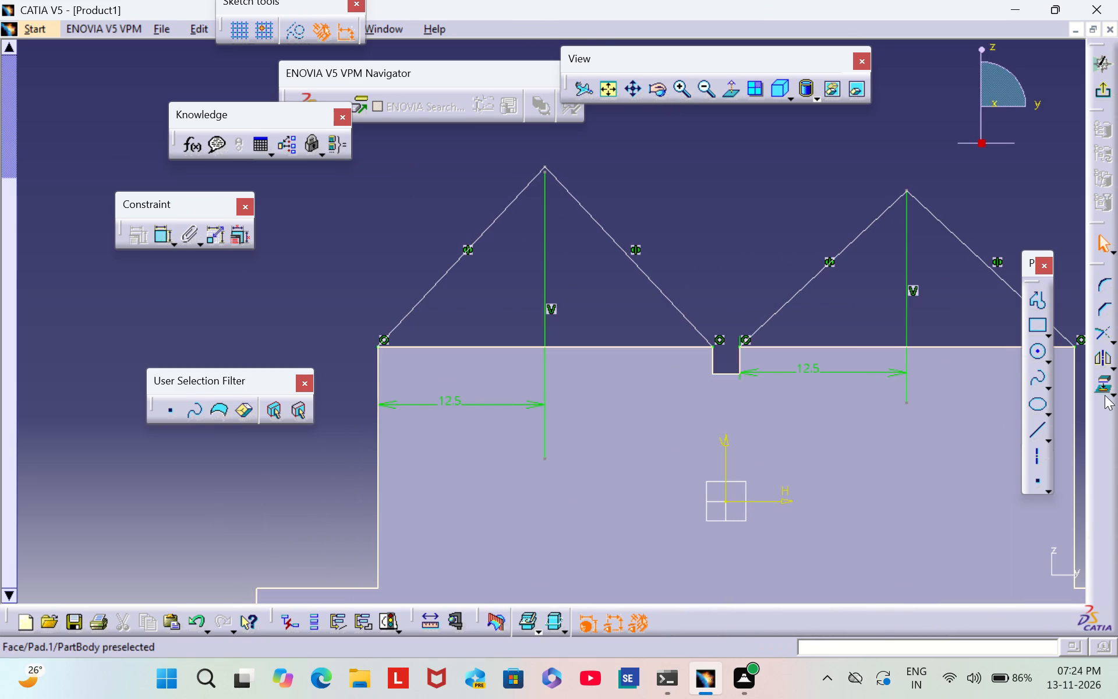
{"action": "left_click", "coordinate": [1103, 387]}
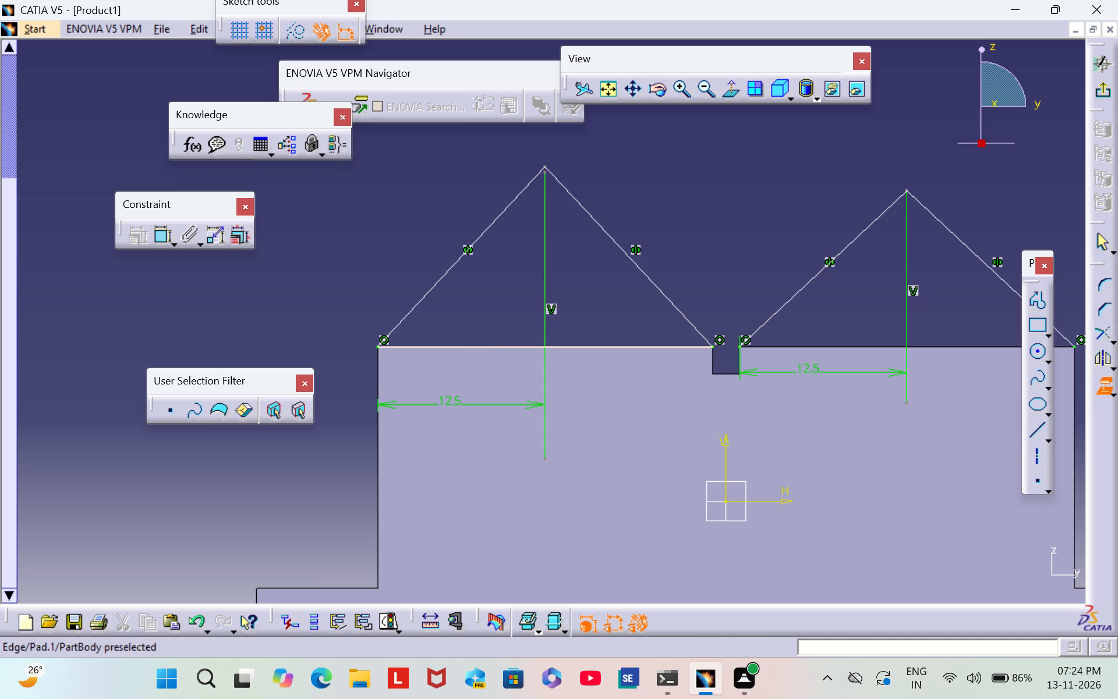
{"action": "left_click", "coordinate": [470, 347]}
{"action": "left_click", "coordinate": [712, 191]}
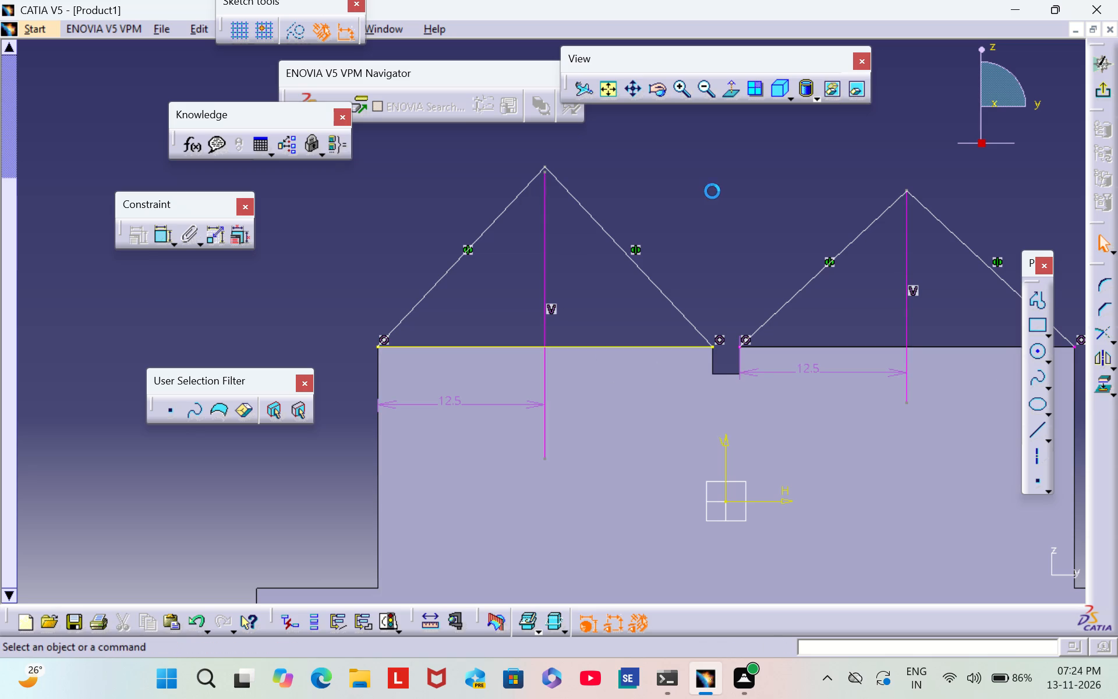
Delete the vertical axis lines of the left and right peak profiles.
{"action": "right_click", "coordinate": [540, 409]}
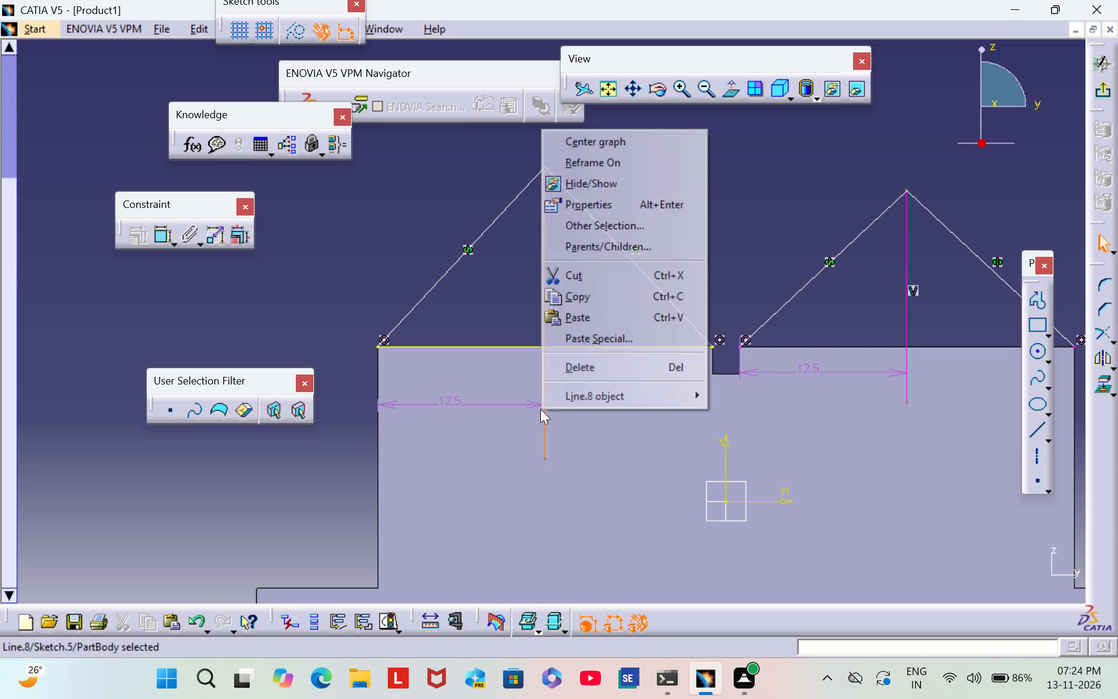
{"action": "left_click", "coordinate": [597, 370]}
{"action": "middle_click_drag", "start_coordinate": [711, 213], "coordinate": [657, 219]}
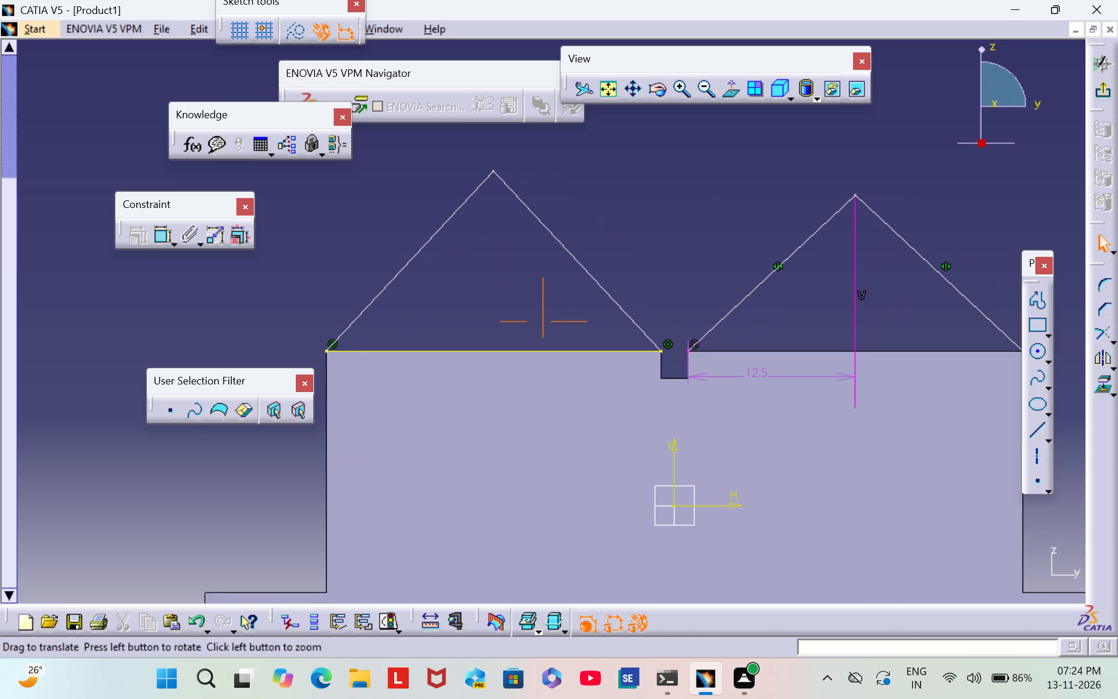
{"action": "middle_click_drag", "start_coordinate": [657, 219], "coordinate": [656, 219]}
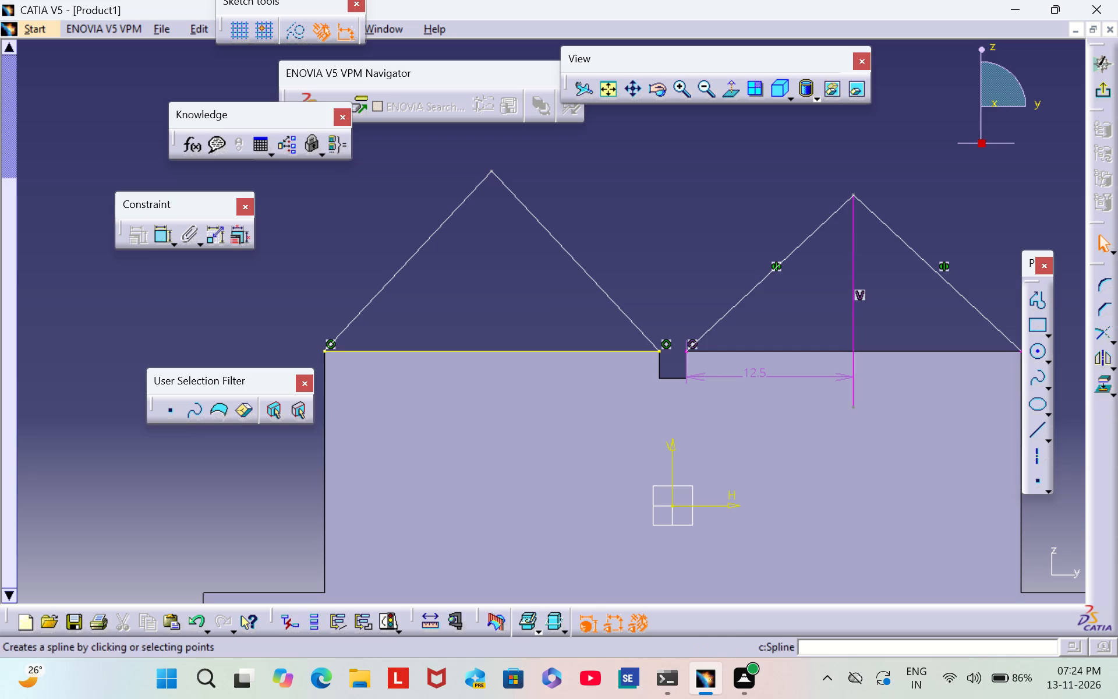
{"action": "right_click", "coordinate": [850, 318]}
{"action": "left_click", "coordinate": [907, 554]}
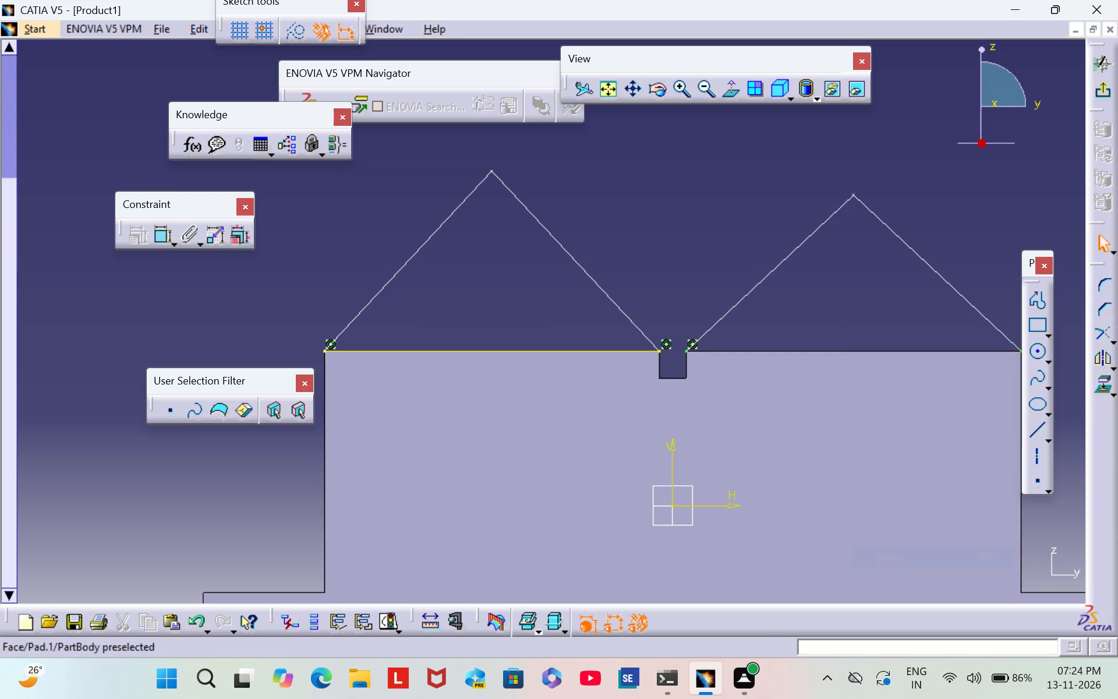
Project the part's top edge beneath the right peak into the sketch and exit the sketch.
{"action": "left_click", "coordinate": [1104, 384]}
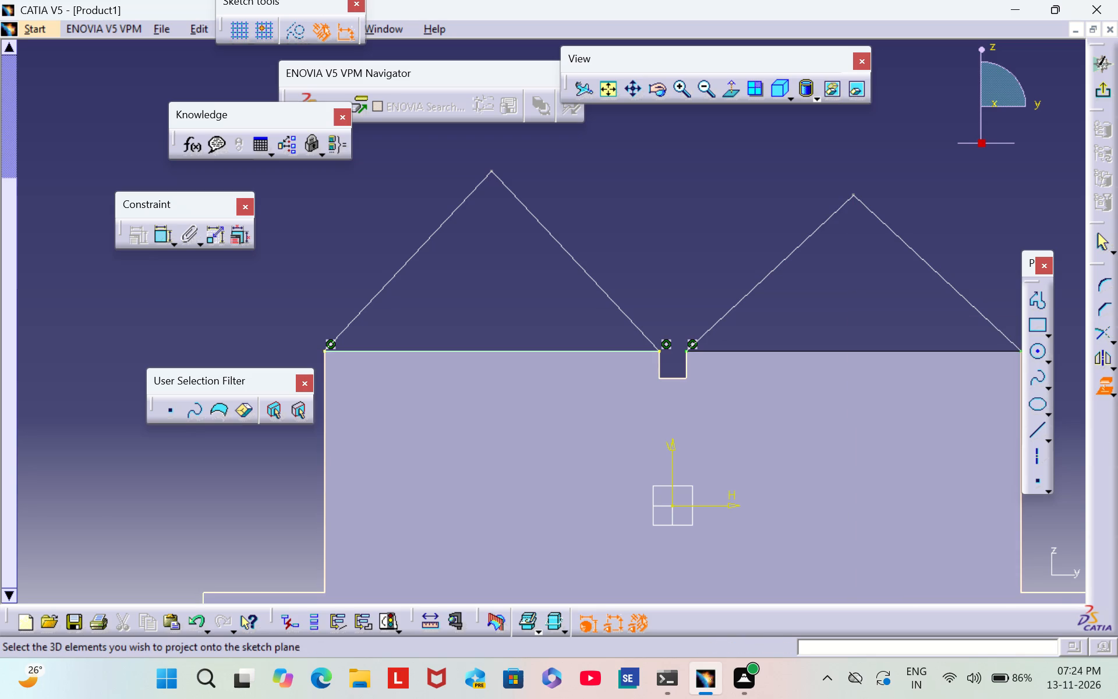
{"action": "left_click", "coordinate": [813, 351]}
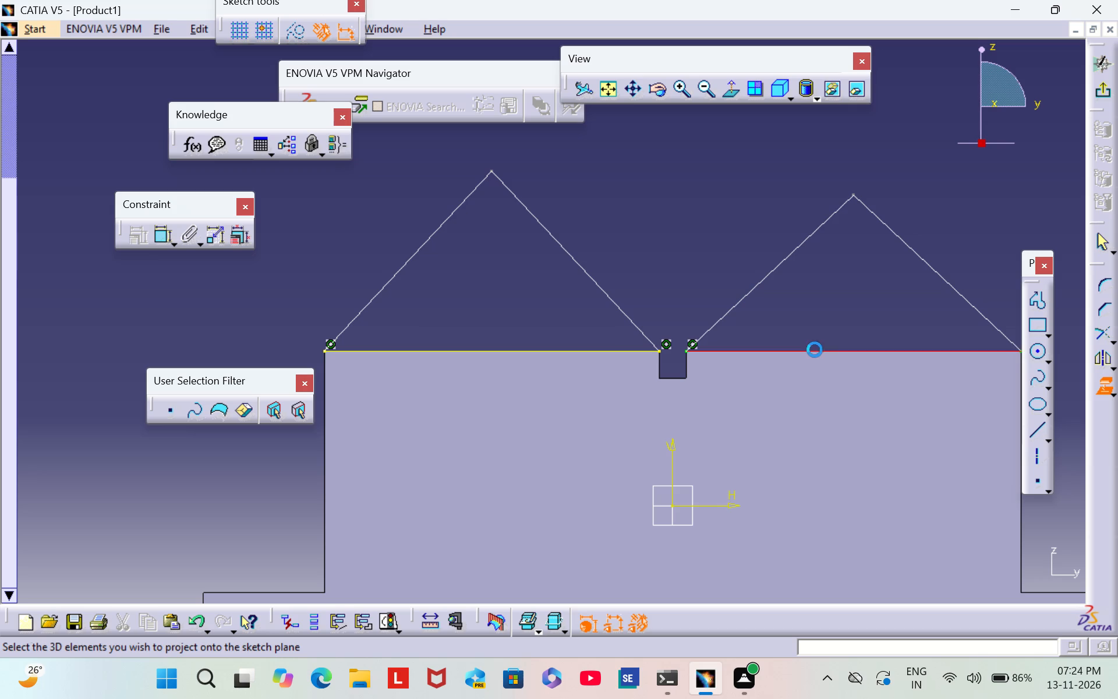
{"action": "left_click", "coordinate": [718, 232]}
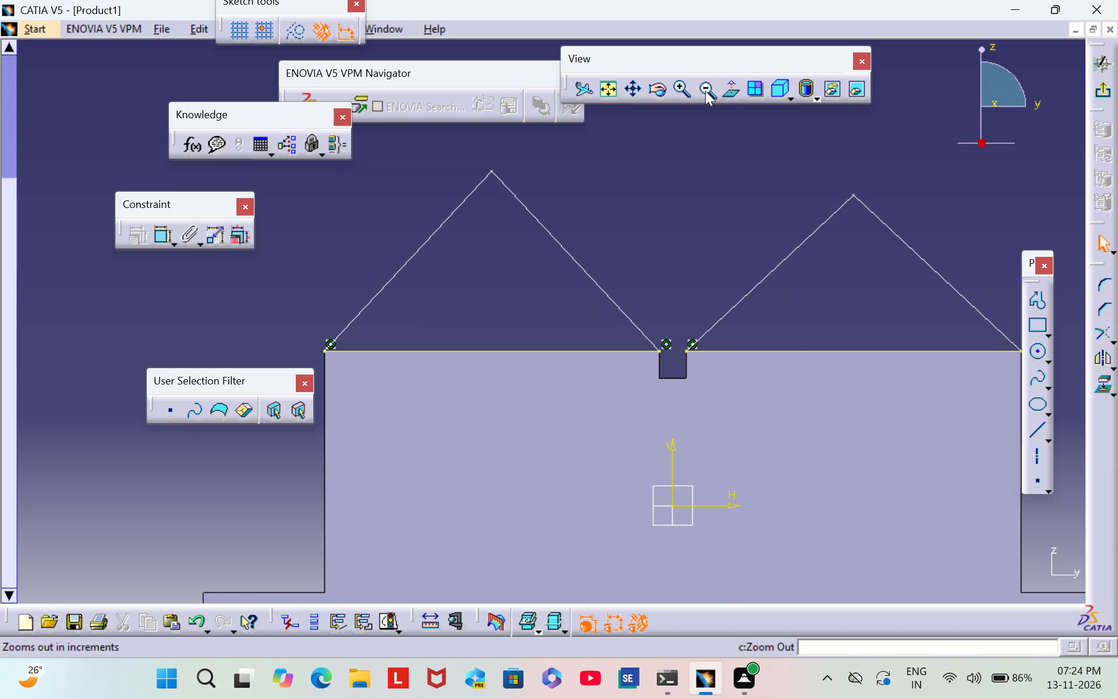
{"action": "triple_click", "coordinate": [705, 91]}
{"action": "triple_click", "coordinate": [705, 91]}
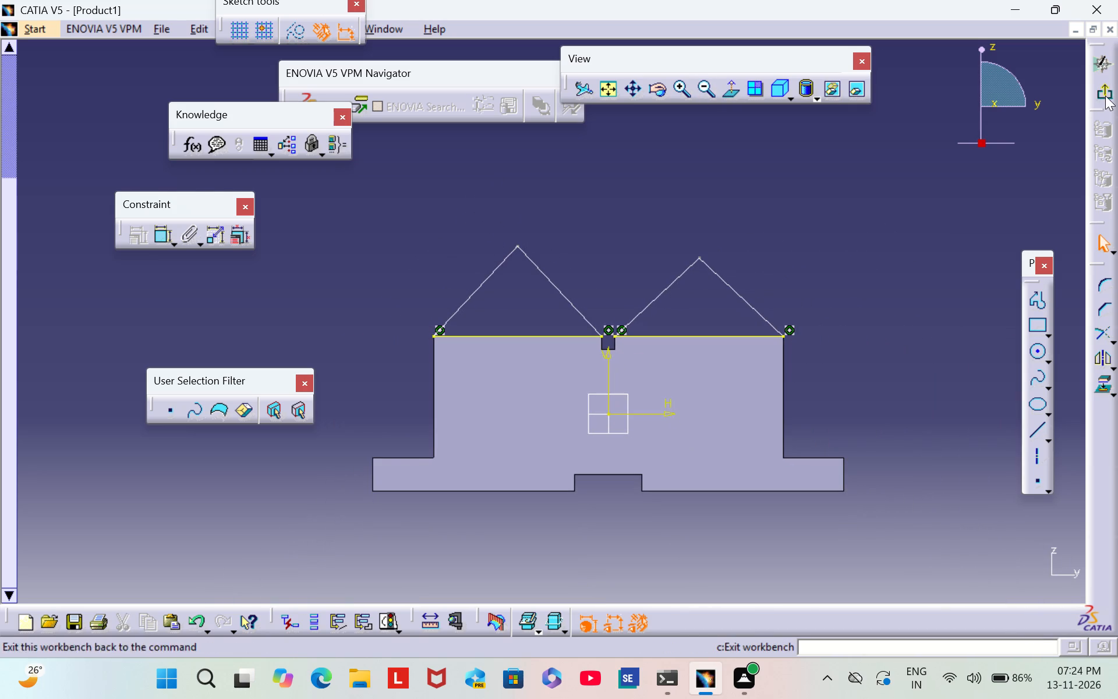
{"action": "left_click", "coordinate": [1105, 94]}
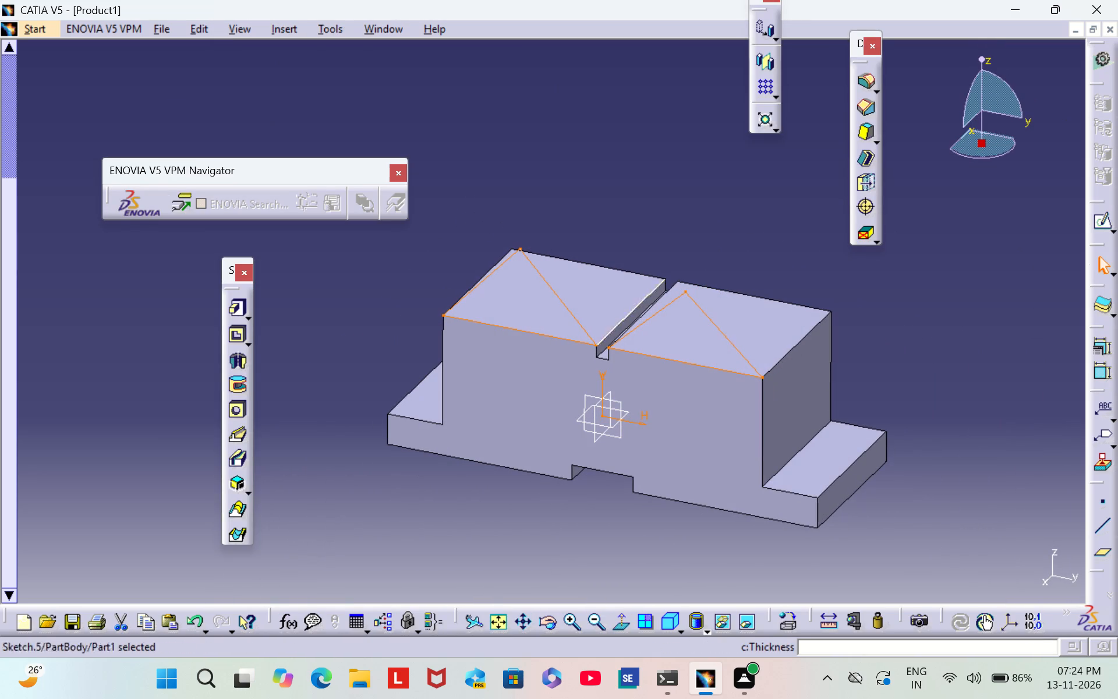
{"action": "left_click", "coordinate": [343, 380]}
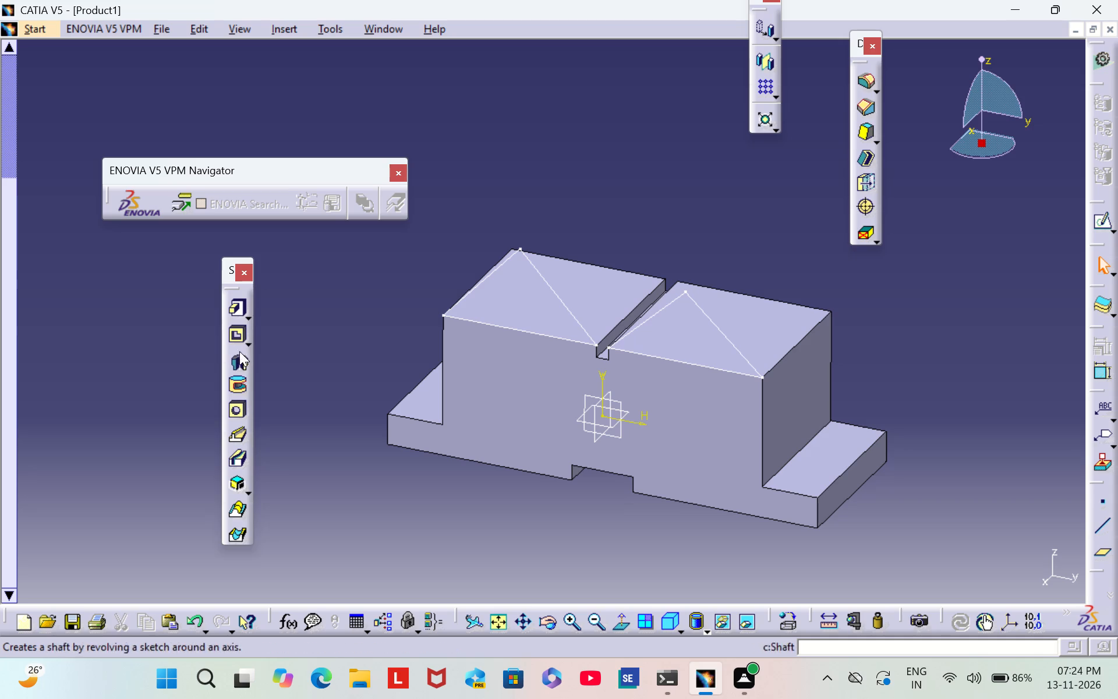
Pad the two closed peak profiles 25 mm in the reversed direction, over the part's top faces.
{"action": "left_click", "coordinate": [235, 306]}
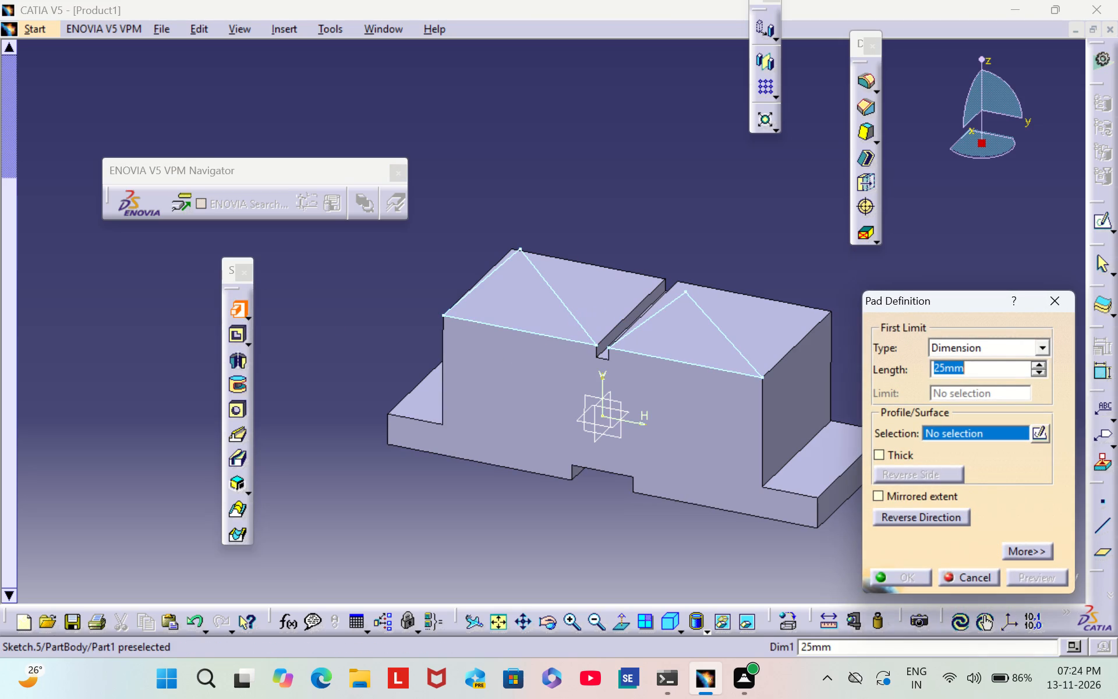
{"action": "left_click", "coordinate": [571, 313]}
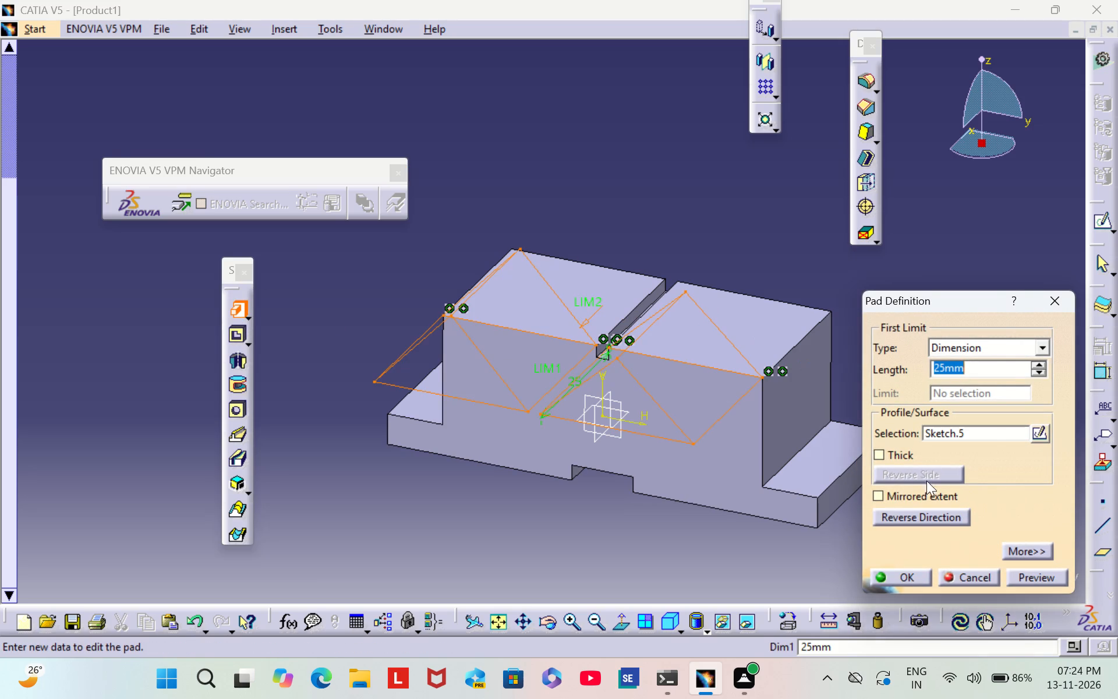
{"action": "left_click", "coordinate": [925, 511]}
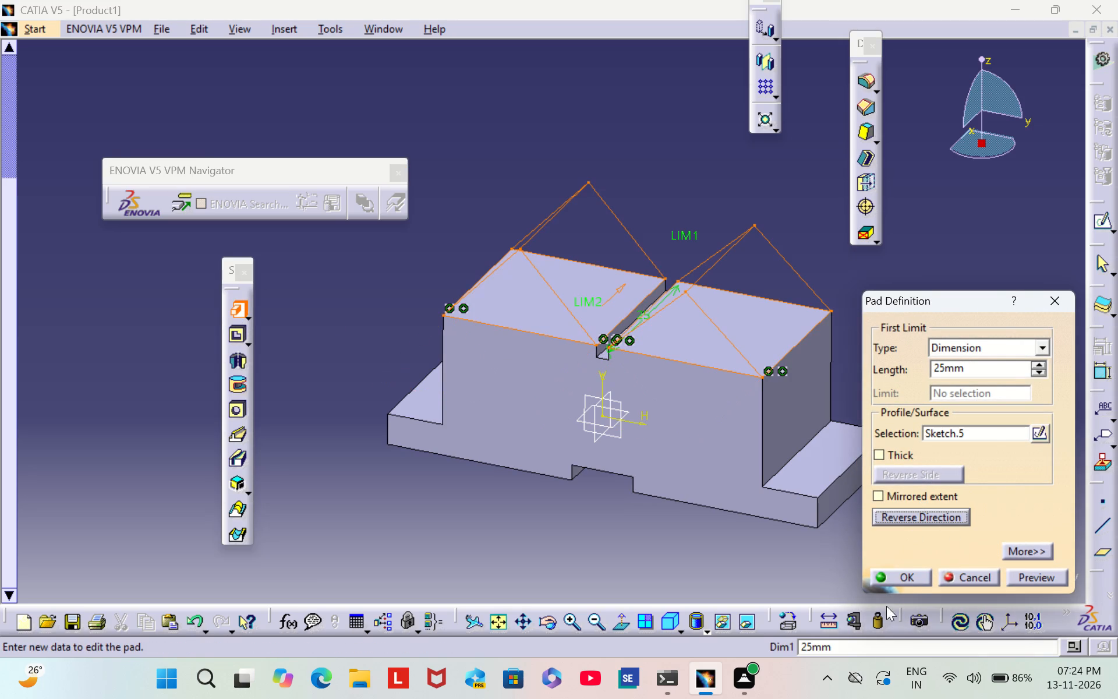
{"action": "left_click", "coordinate": [908, 576]}
{"action": "left_click", "coordinate": [587, 535]}
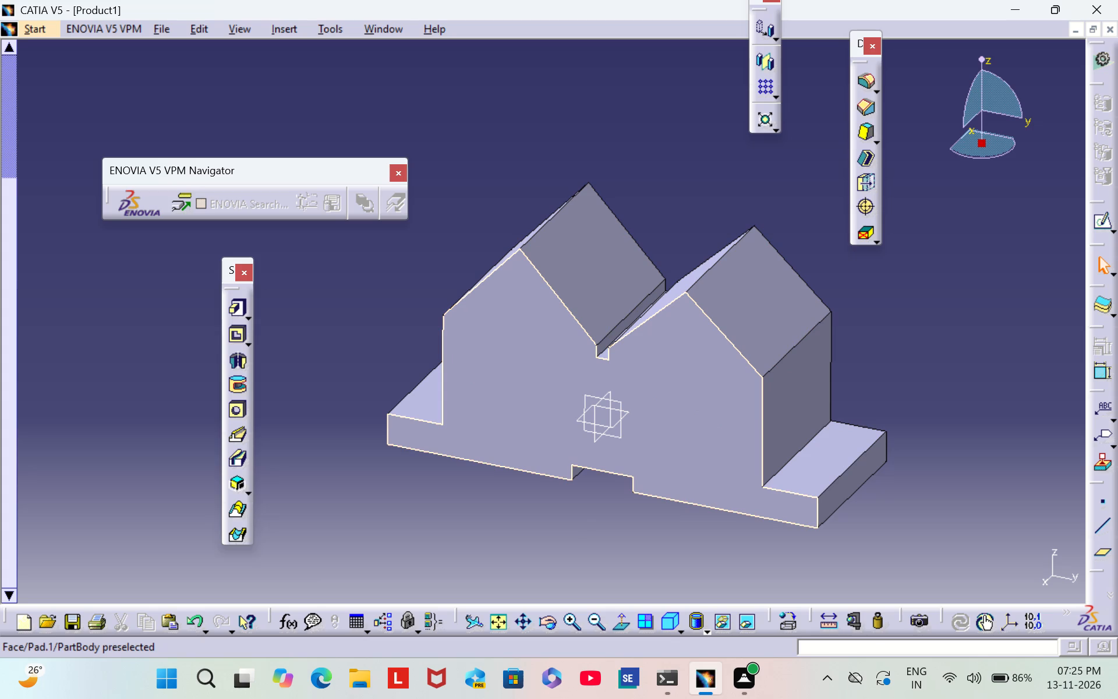
Sketch a circle on the part's front face below the right peak, its centre about 19 mm above the bottom edge.
{"action": "left_click", "coordinate": [669, 419]}
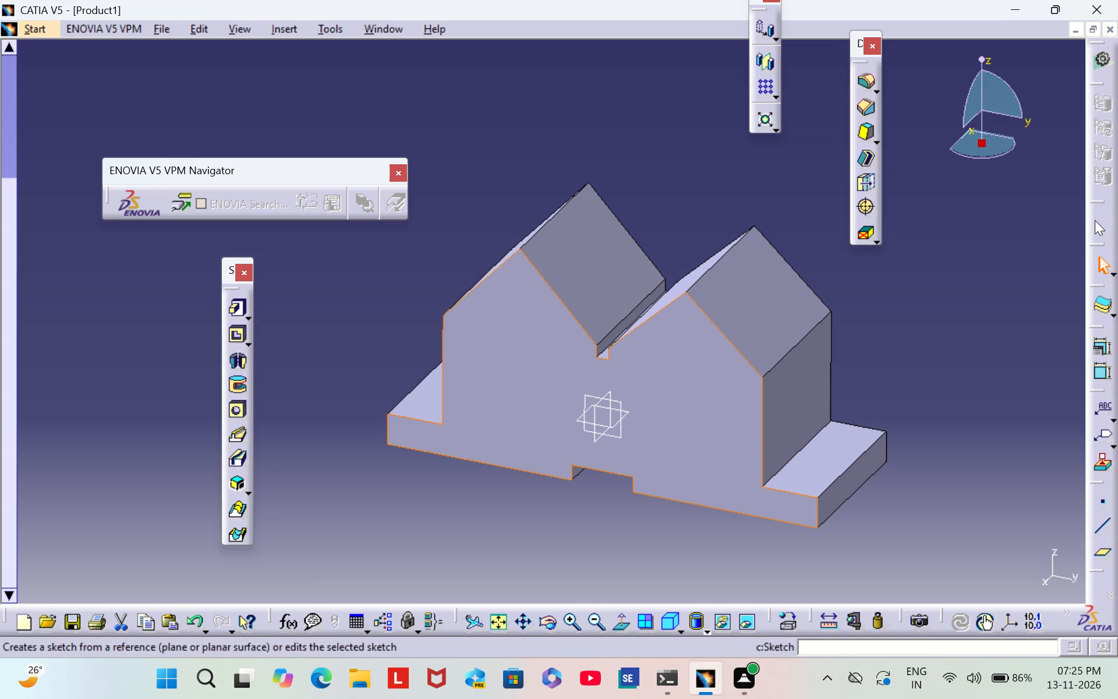
{"action": "left_click", "coordinate": [1103, 226]}
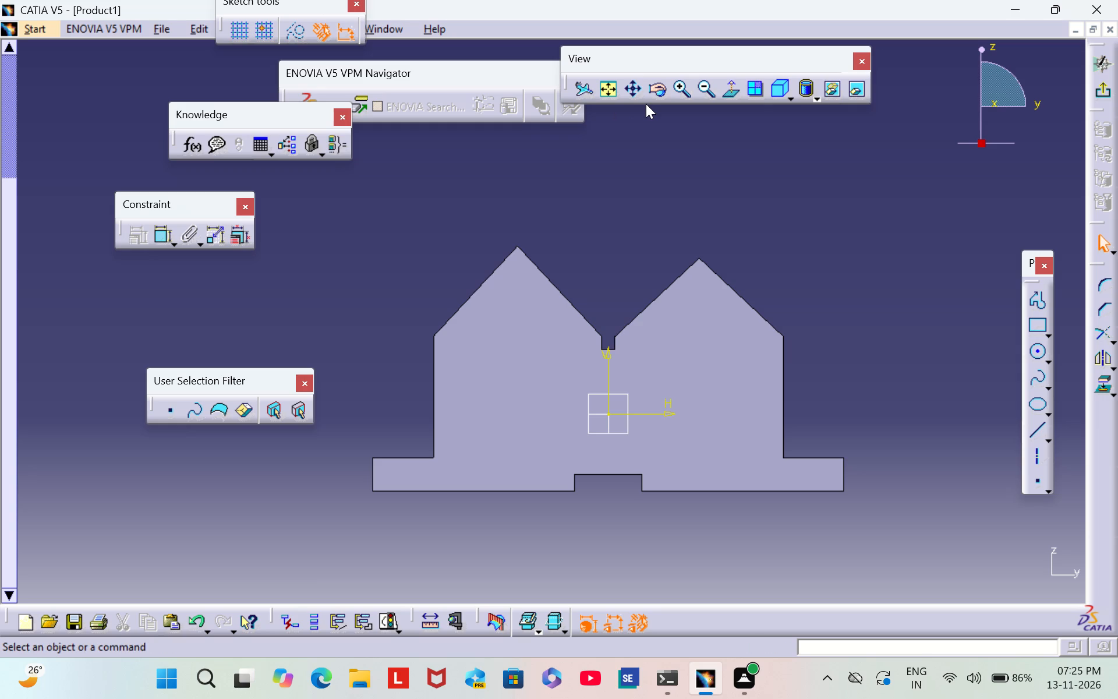
{"action": "left_click", "coordinate": [1039, 350]}
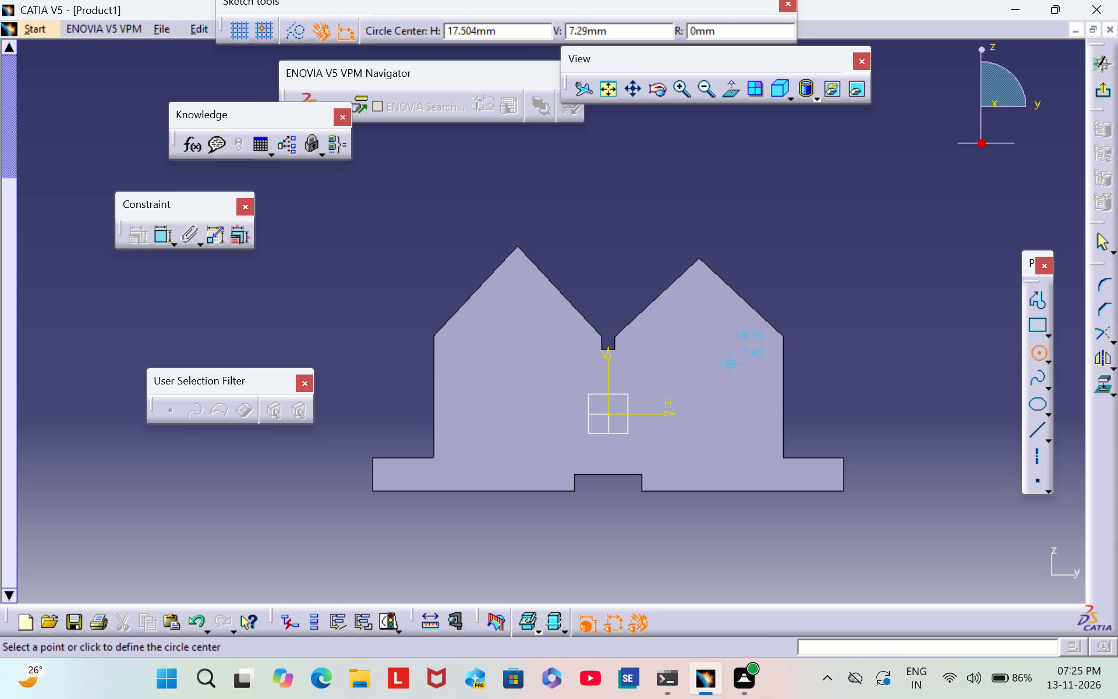
{"action": "left_click", "coordinate": [720, 365]}
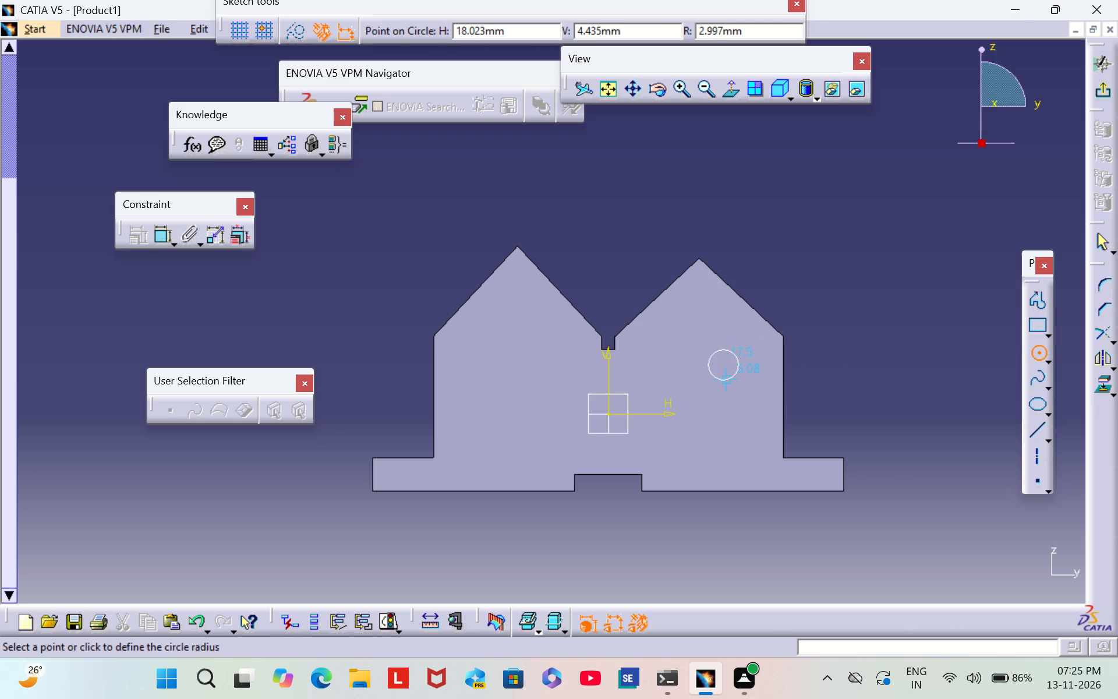
{"action": "left_click", "coordinate": [734, 388]}
{"action": "left_click", "coordinate": [919, 364]}
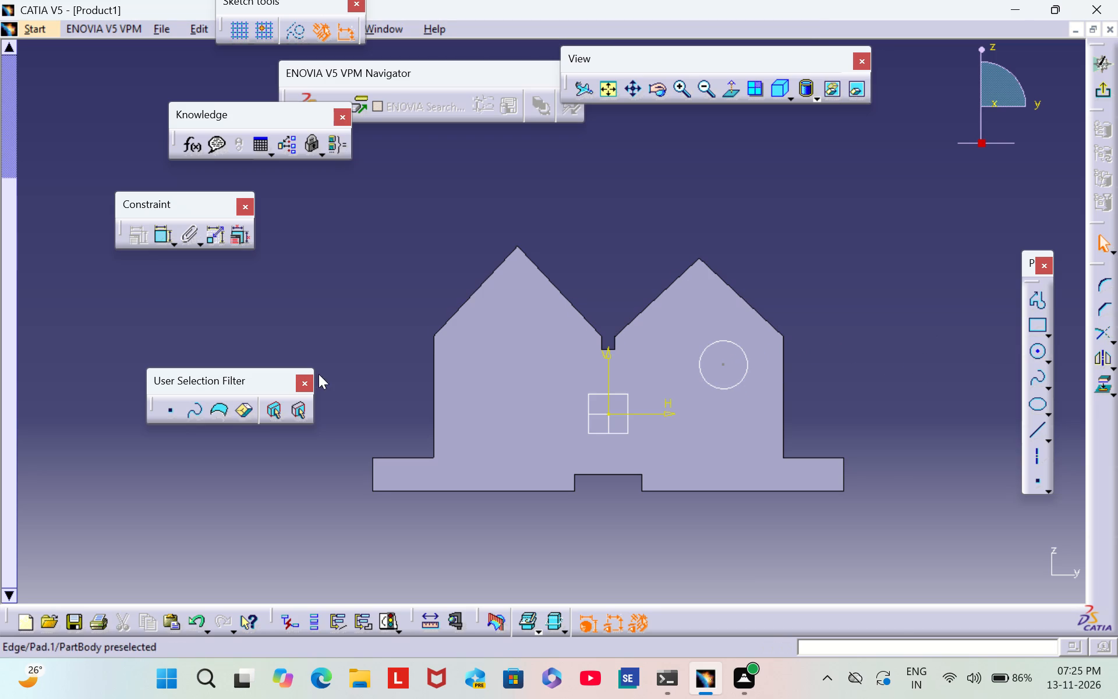
Dimension the right circle's centre height above the part's bottom edge and set it to 18 mm.
{"action": "double_click", "coordinate": [164, 240]}
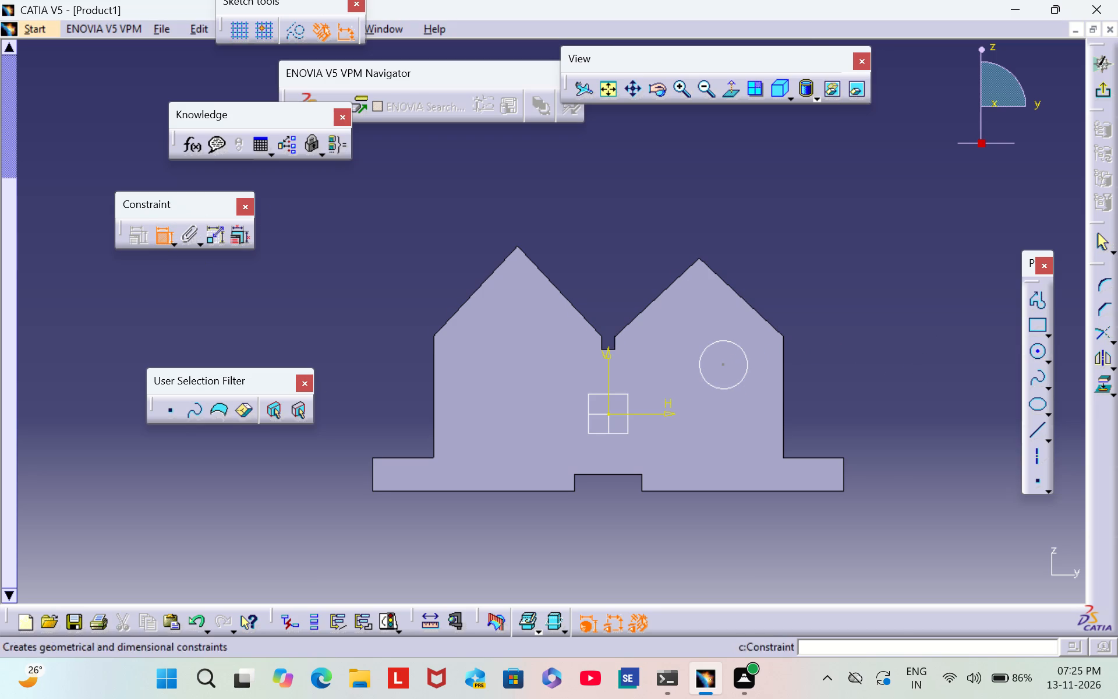
{"action": "left_click", "coordinate": [734, 488]}
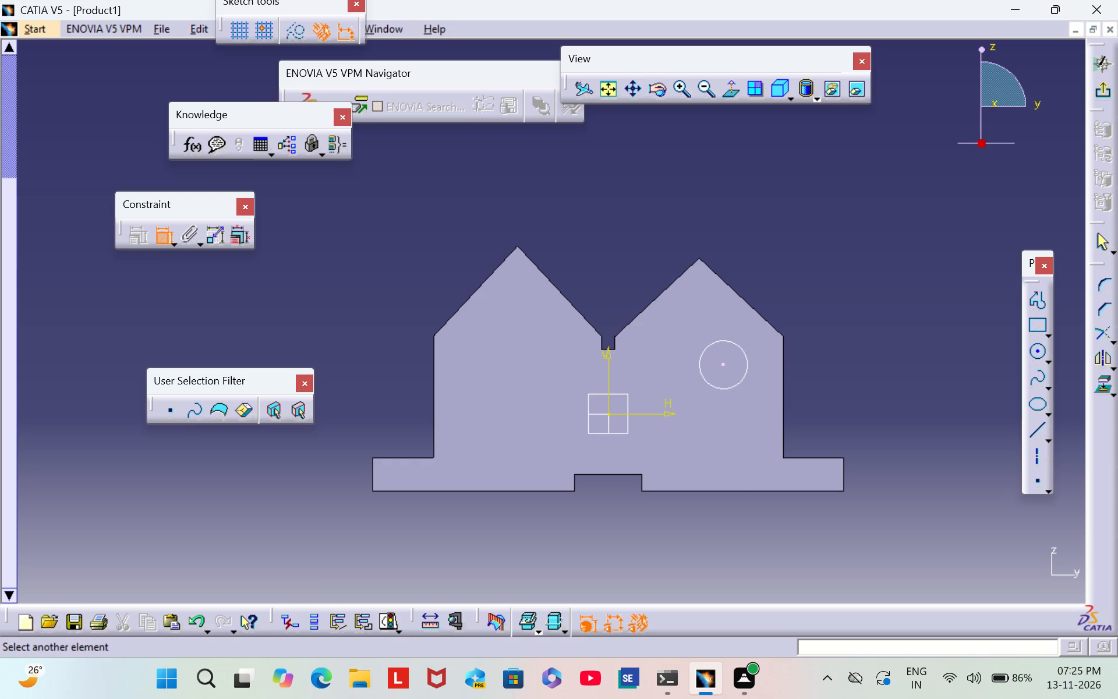
{"action": "left_click", "coordinate": [723, 362]}
{"action": "left_click", "coordinate": [885, 438]}
{"action": "double_click", "coordinate": [880, 435]}
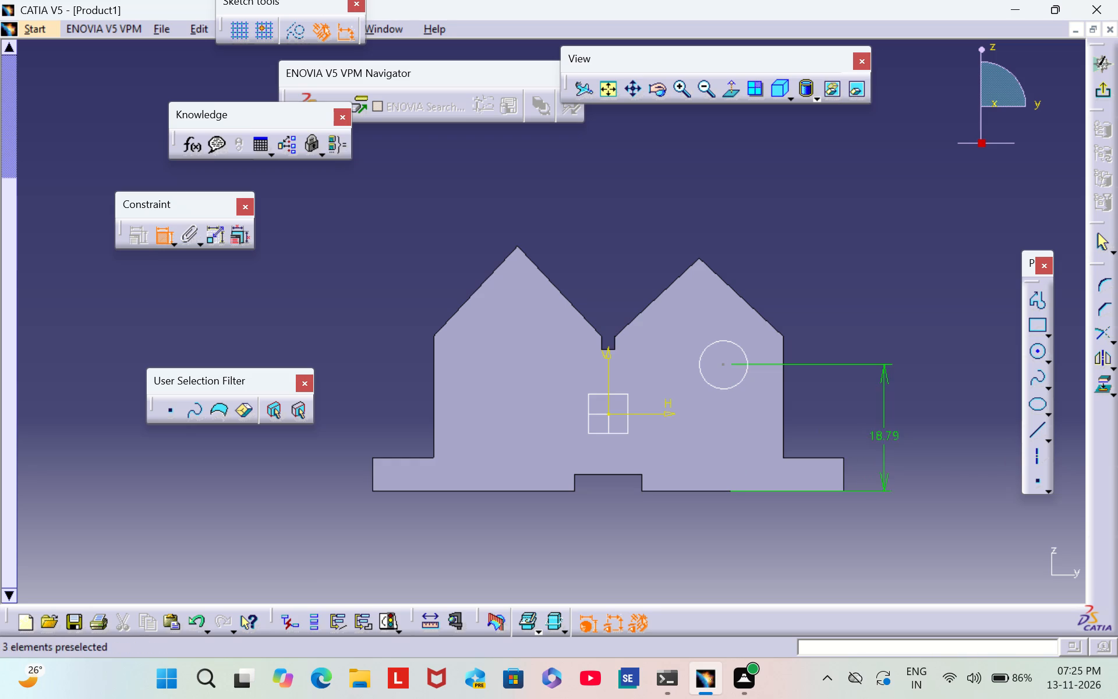
{"action": "key", "text": "BackSpace"}
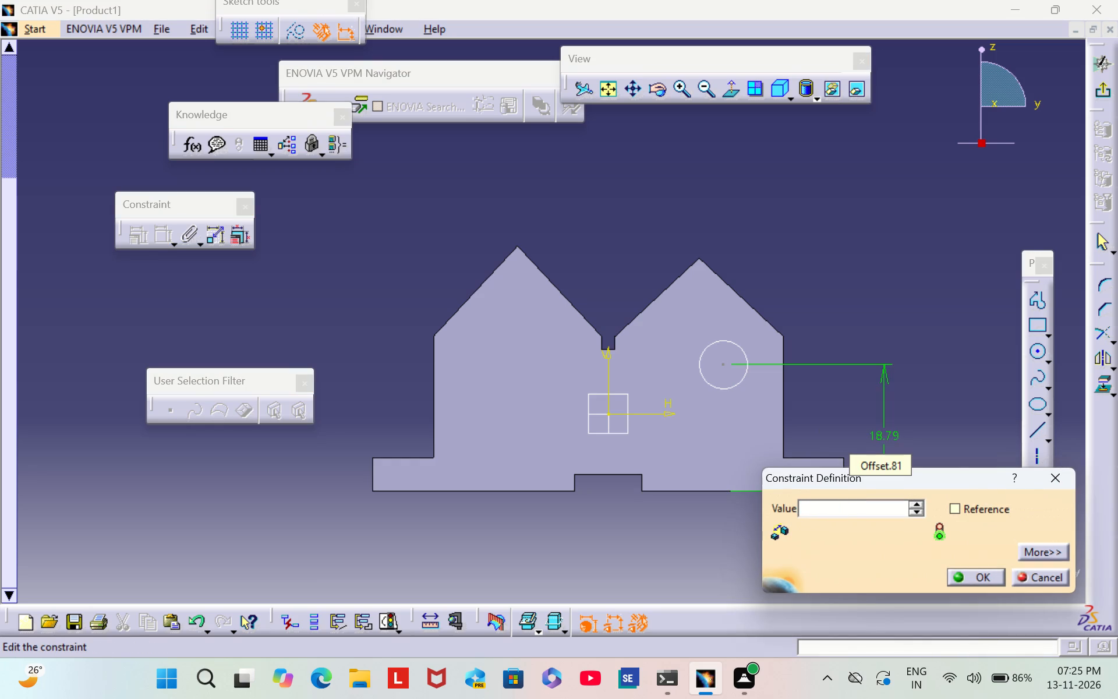
{"action": "key", "text": "1"}
{"action": "key", "text": "8"}
{"action": "key", "text": "Return"}
{"action": "left_click", "coordinate": [935, 443]}
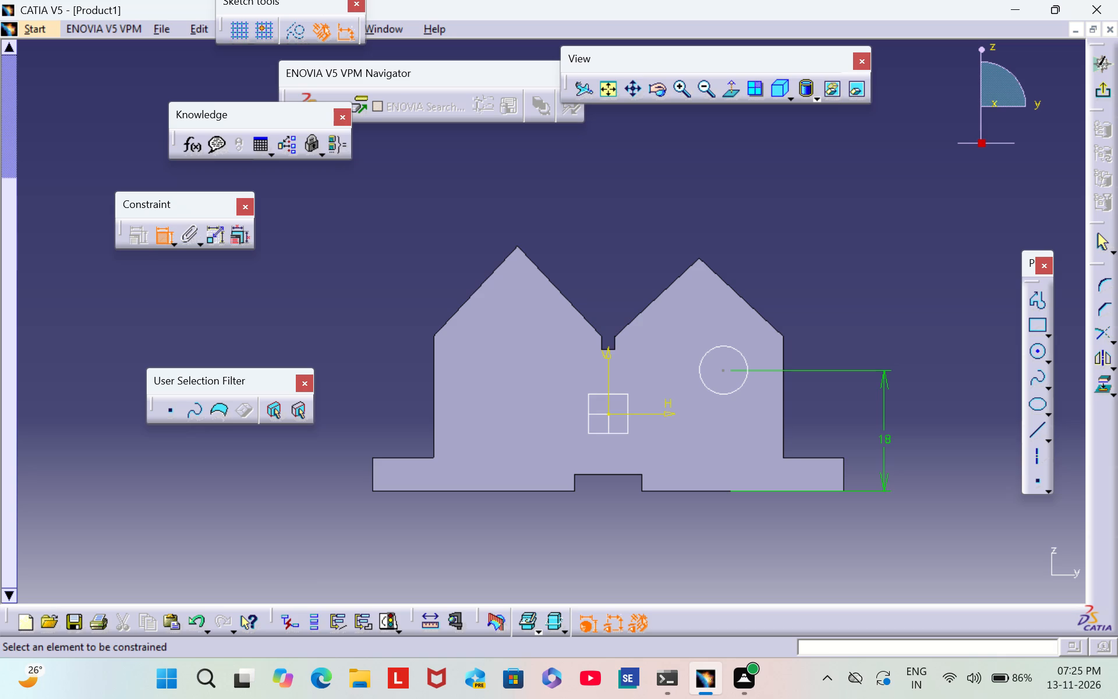
Sketch a second circle of about 7.3 mm diameter below the left peak, its centre level with the right circle's.
{"action": "left_click", "coordinate": [1034, 351]}
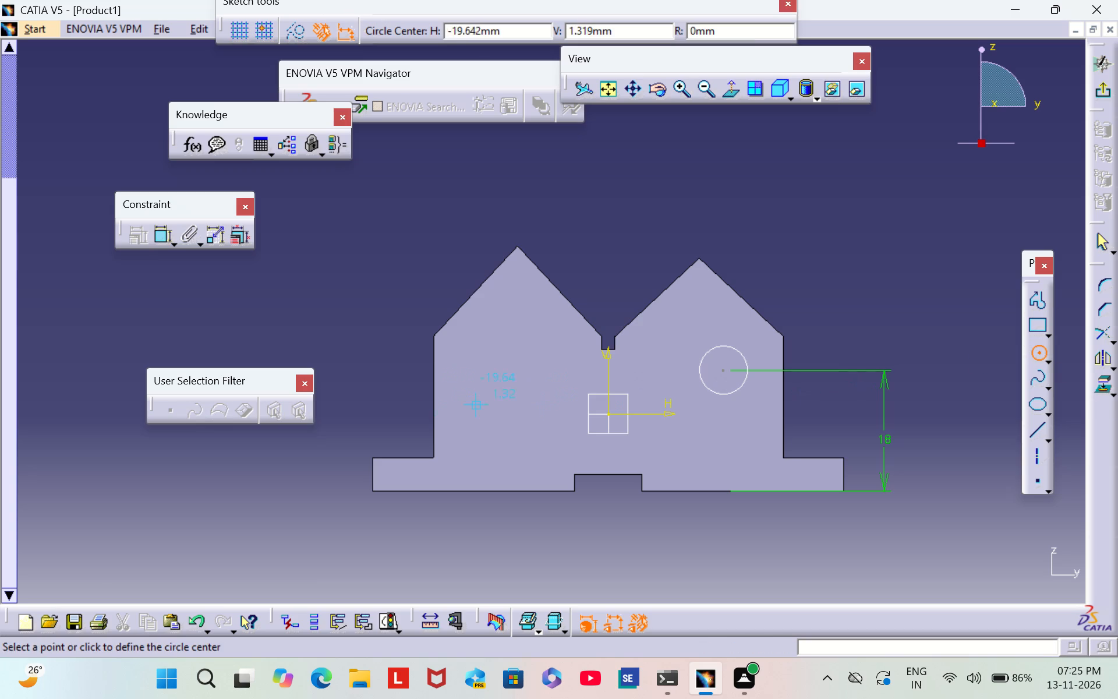
{"action": "left_click", "coordinate": [505, 375]}
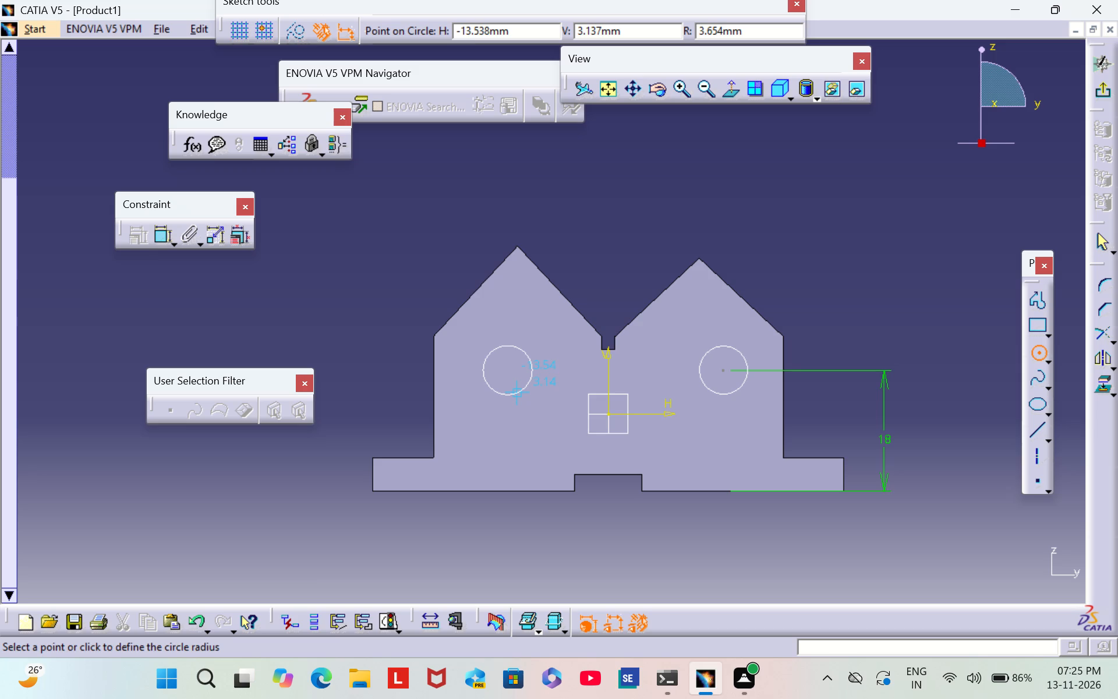
{"action": "left_click", "coordinate": [518, 391]}
{"action": "left_click", "coordinate": [907, 305]}
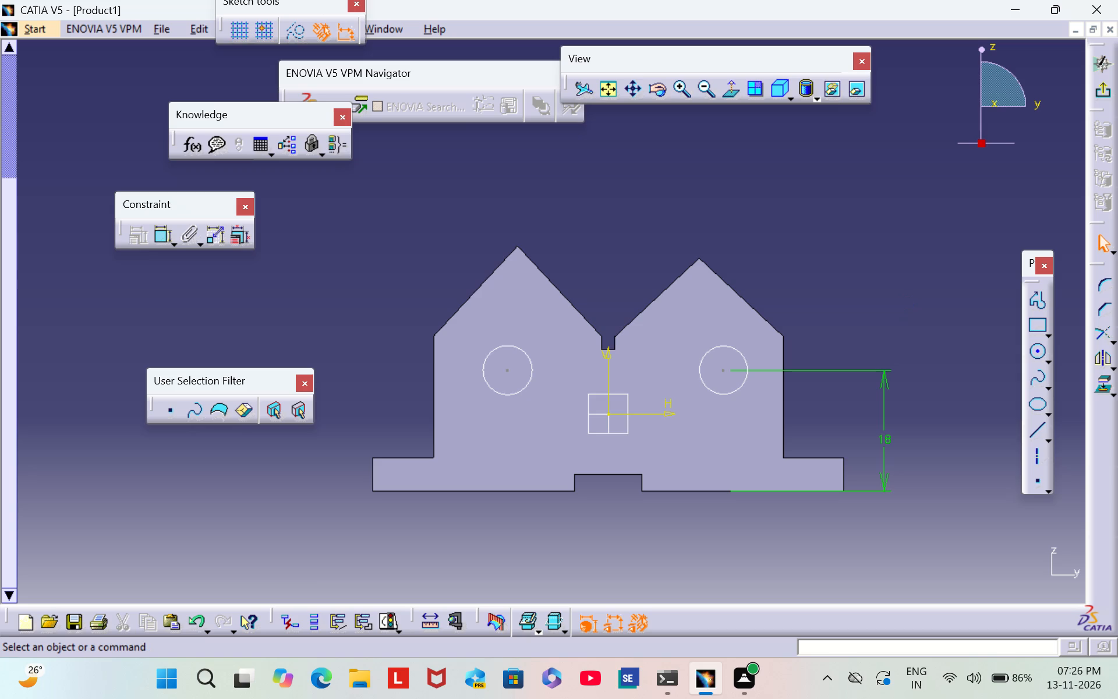
Dimension the left circle's diameter and set it to 8 mm.
{"action": "left_click", "coordinate": [160, 234]}
{"action": "left_click", "coordinate": [529, 382]}
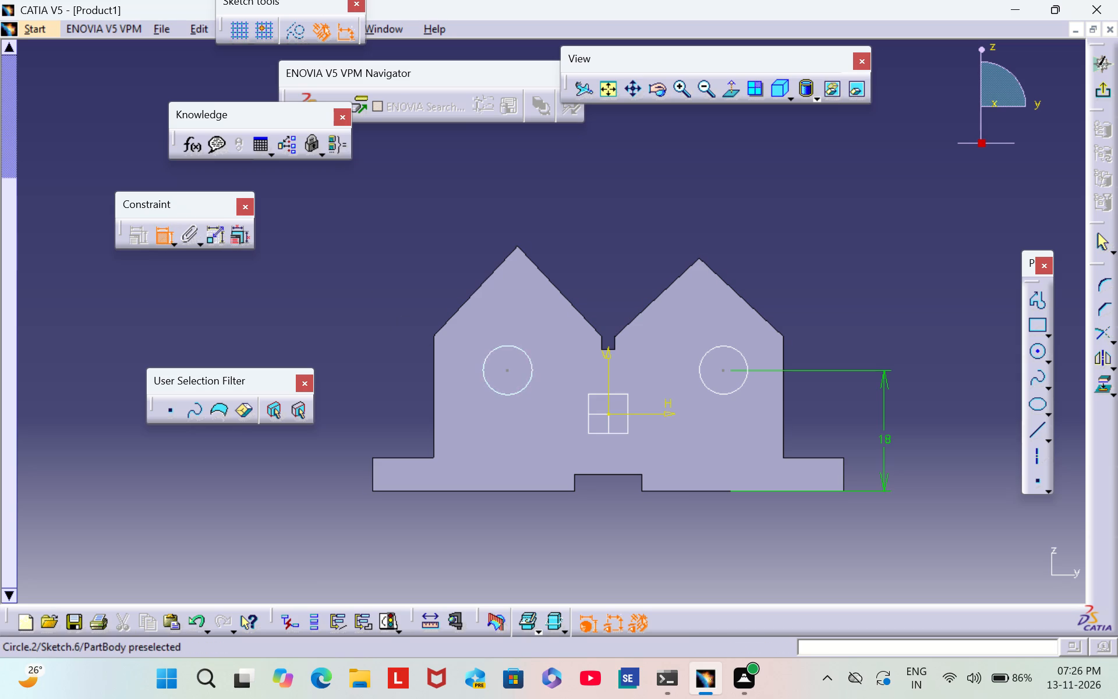
{"action": "left_click", "coordinate": [418, 253]}
{"action": "double_click", "coordinate": [423, 245]}
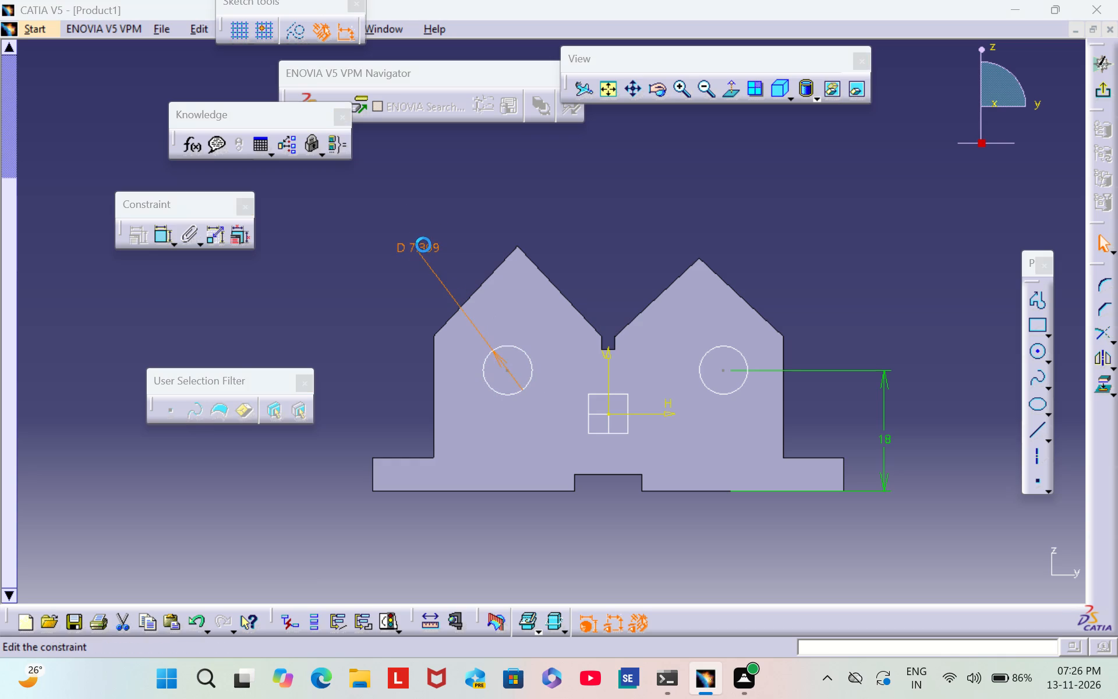
{"action": "key", "text": "BackSpace"}
{"action": "key", "text": "8"}
{"action": "key", "text": "Return"}
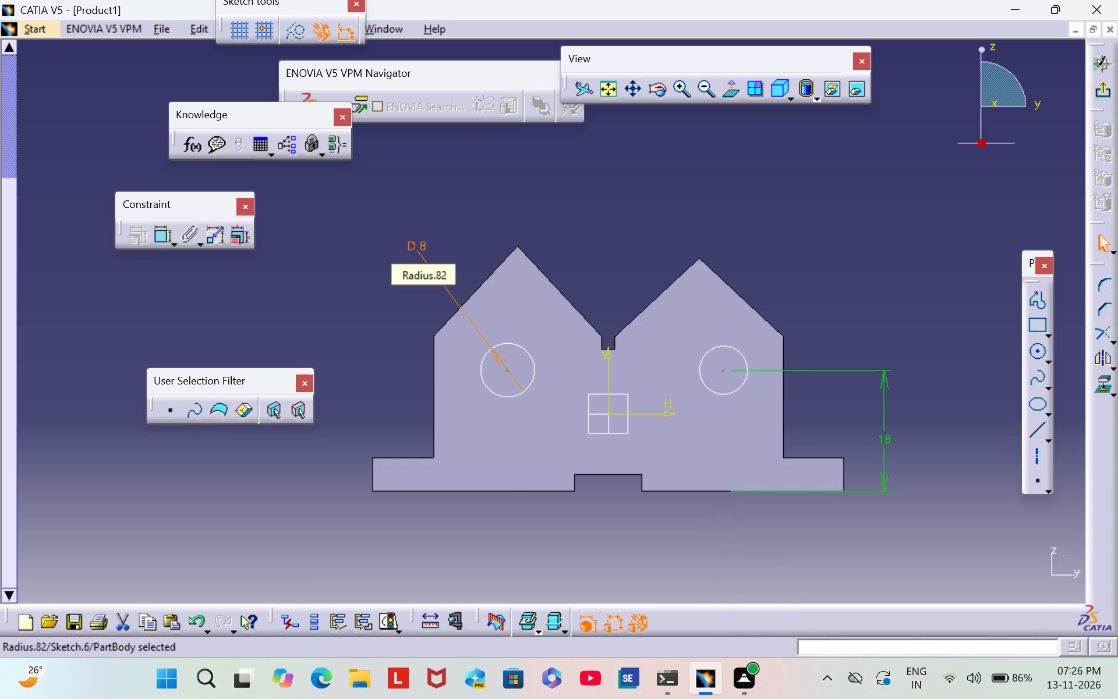
{"action": "left_click", "coordinate": [342, 372]}
Dimension the right circle's diameter and set it to 8 mm.
{"action": "left_click", "coordinate": [159, 238]}
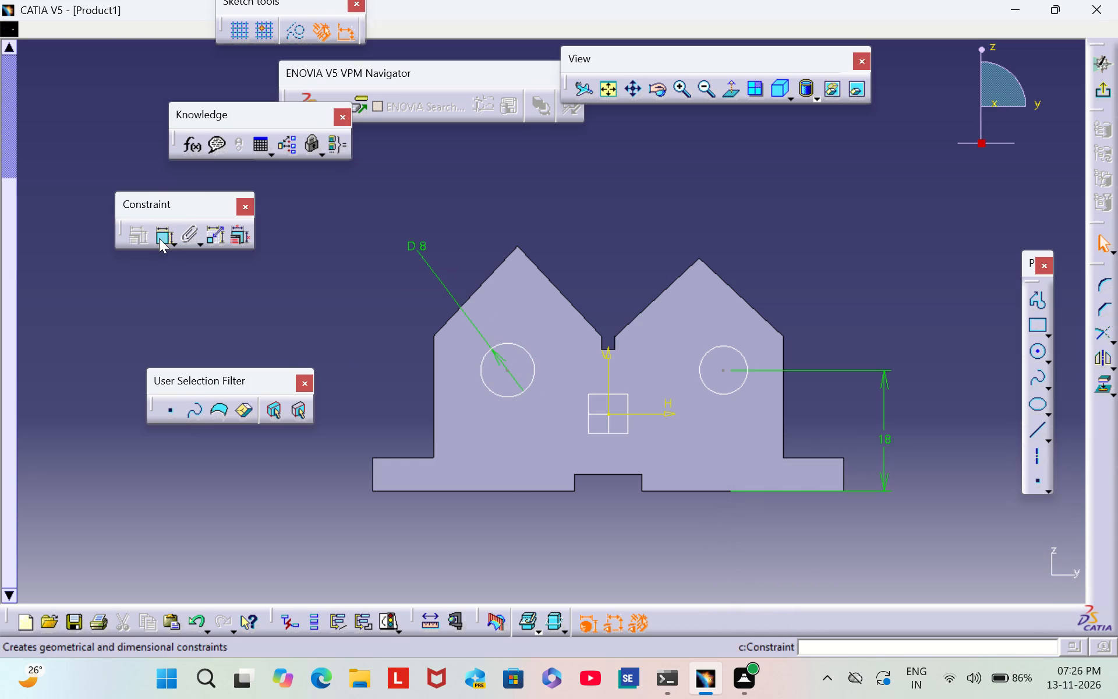
{"action": "left_click", "coordinate": [741, 356]}
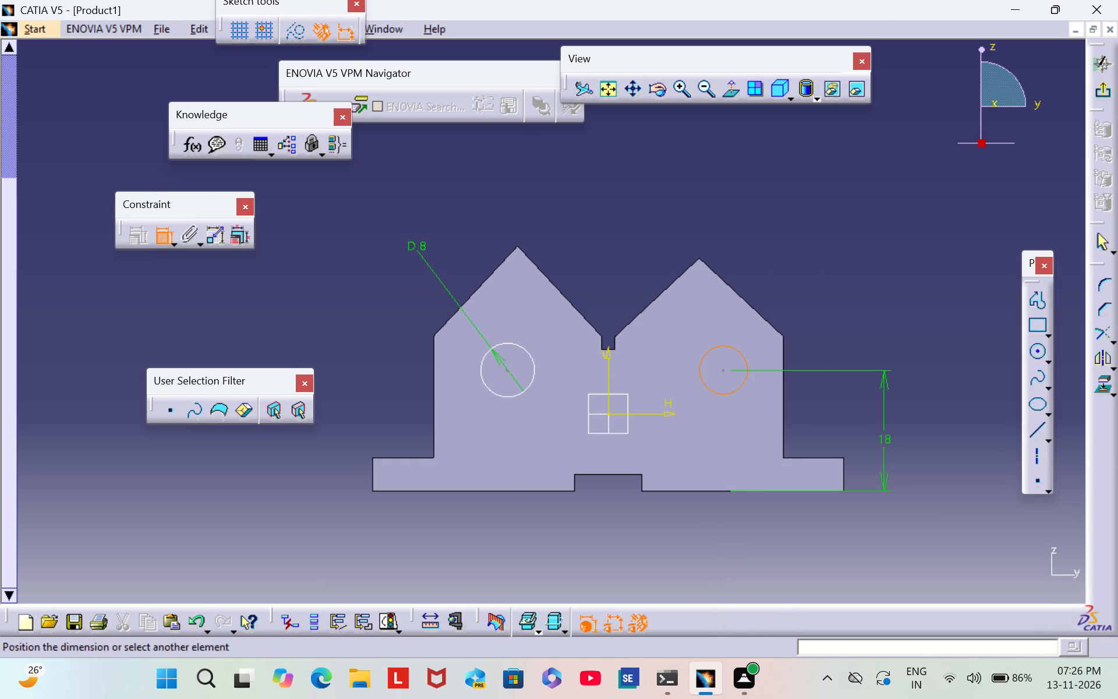
{"action": "left_click", "coordinate": [809, 249]}
{"action": "double_click", "coordinate": [815, 239]}
{"action": "key", "text": "BackSpace"}
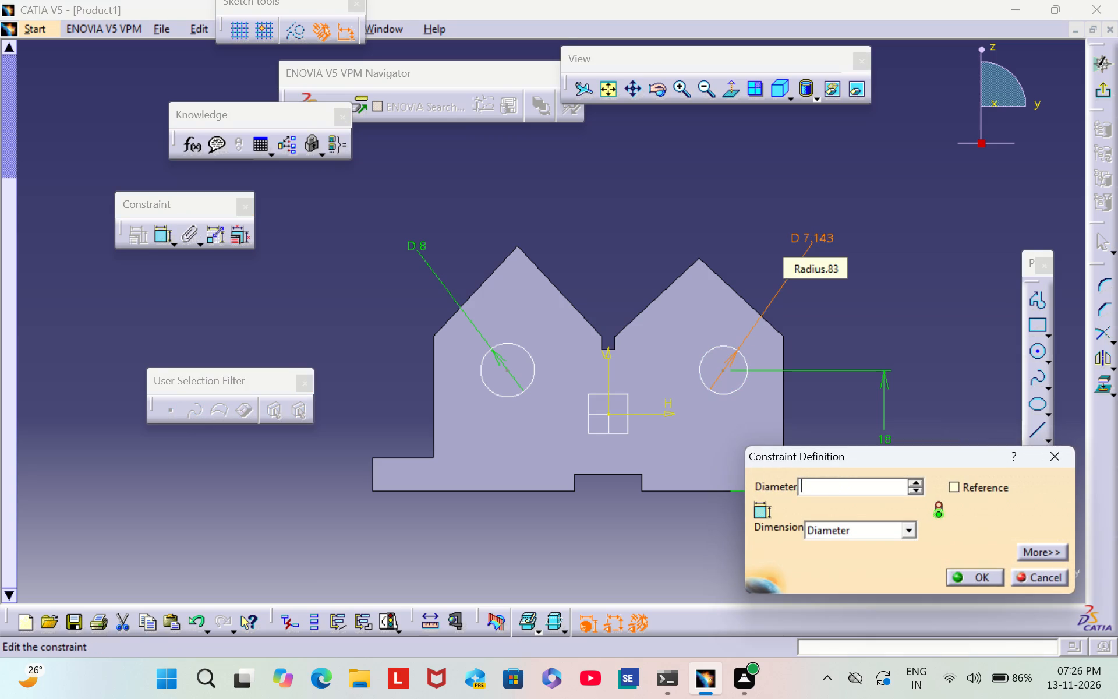
{"action": "key", "text": "8"}
{"action": "key", "text": "Return"}
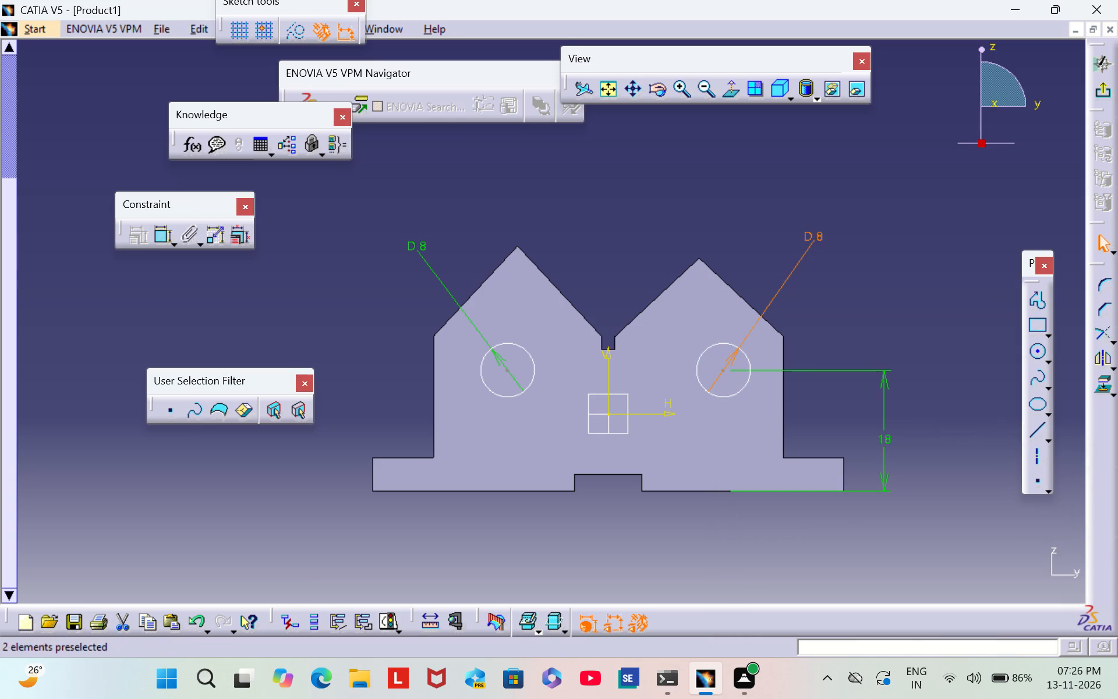
{"action": "left_click", "coordinate": [822, 261]}
Move both diameter dimensions and the 18 mm height dimension closer to the part.
{"action": "left_click_drag", "start_coordinate": [812, 235], "coordinate": [781, 280]}
{"action": "left_click", "coordinate": [835, 265]}
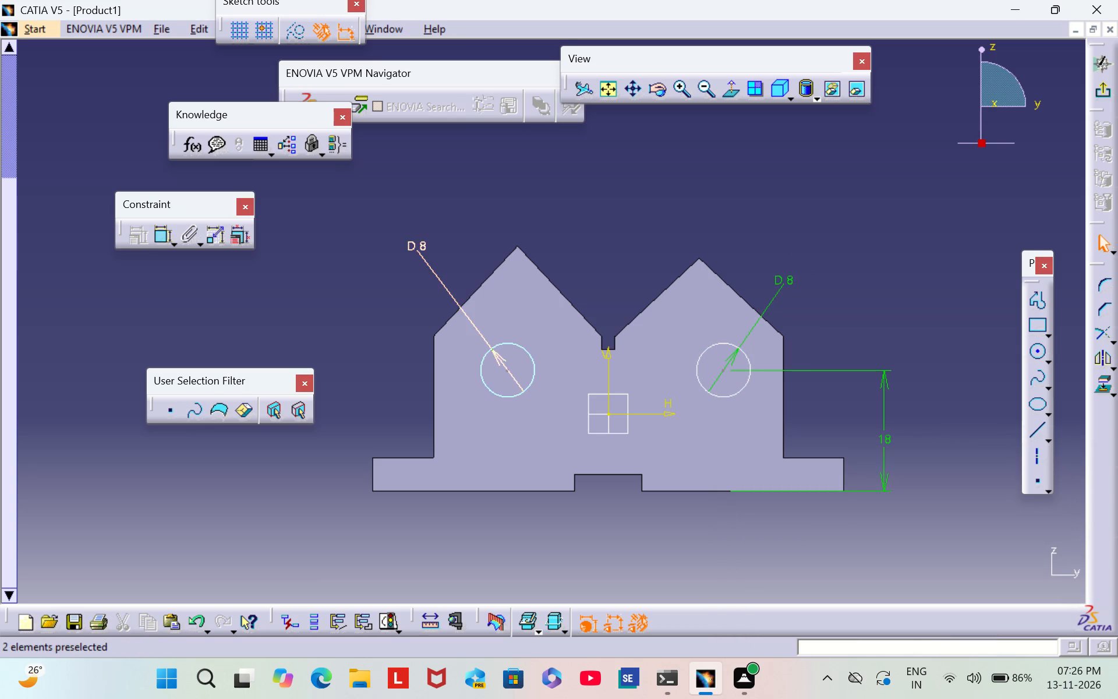
{"action": "left_click_drag", "start_coordinate": [418, 244], "coordinate": [435, 287]}
{"action": "left_click", "coordinate": [596, 225]}
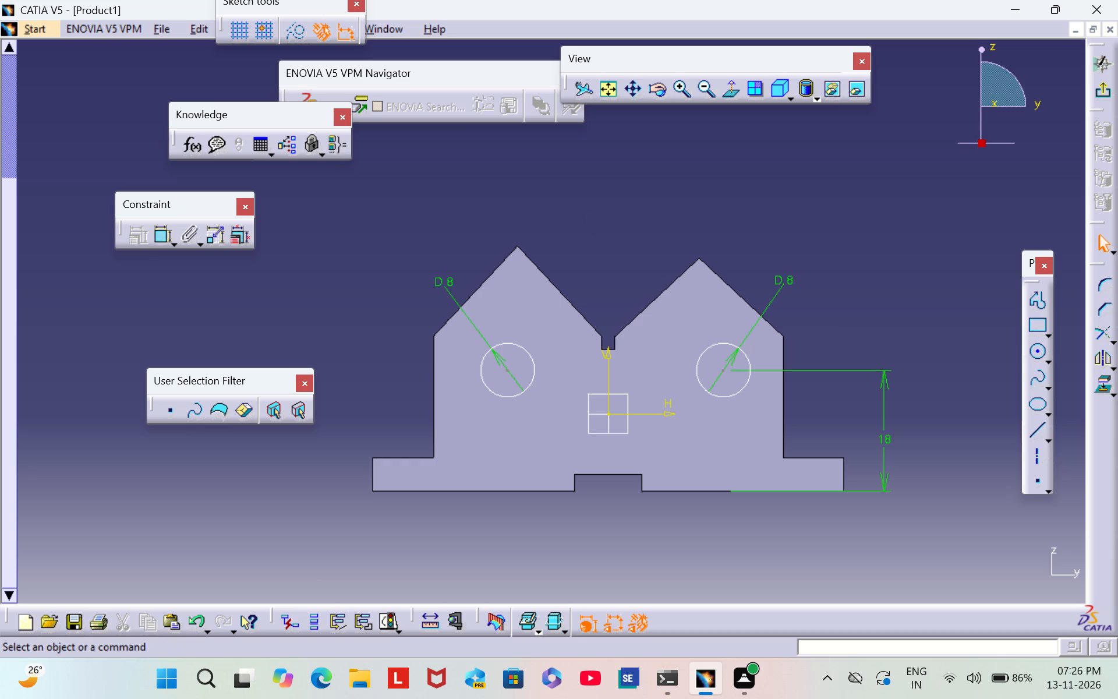
{"action": "left_click_drag", "start_coordinate": [880, 366], "coordinate": [826, 368]}
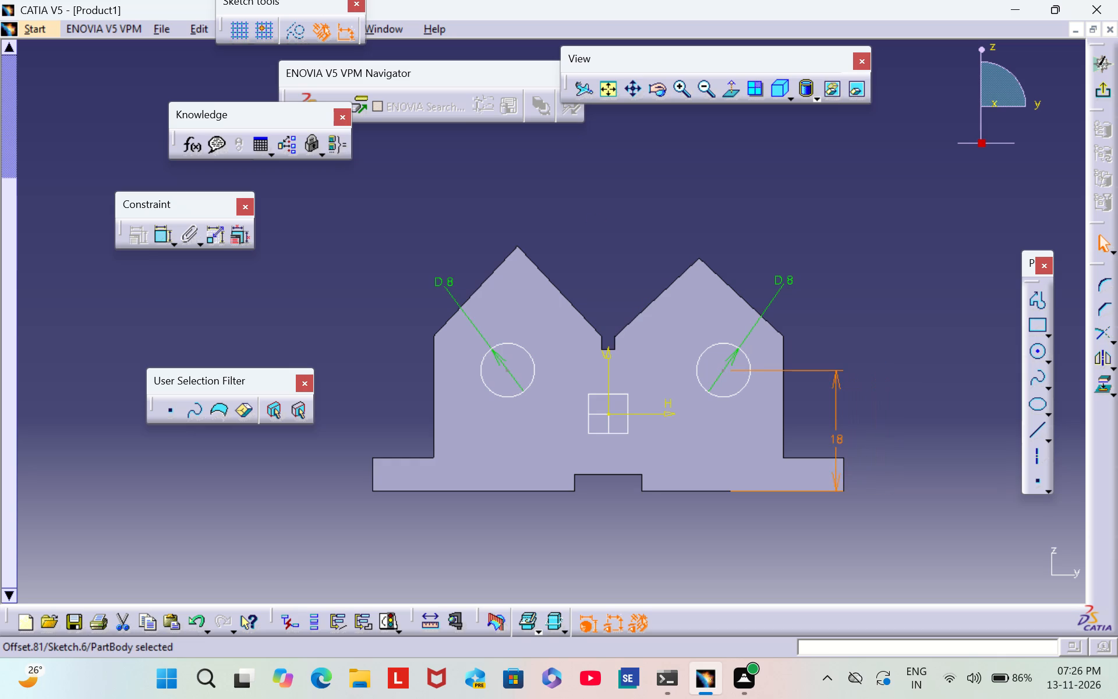
{"action": "left_click_drag", "start_coordinate": [826, 368], "coordinate": [856, 374]}
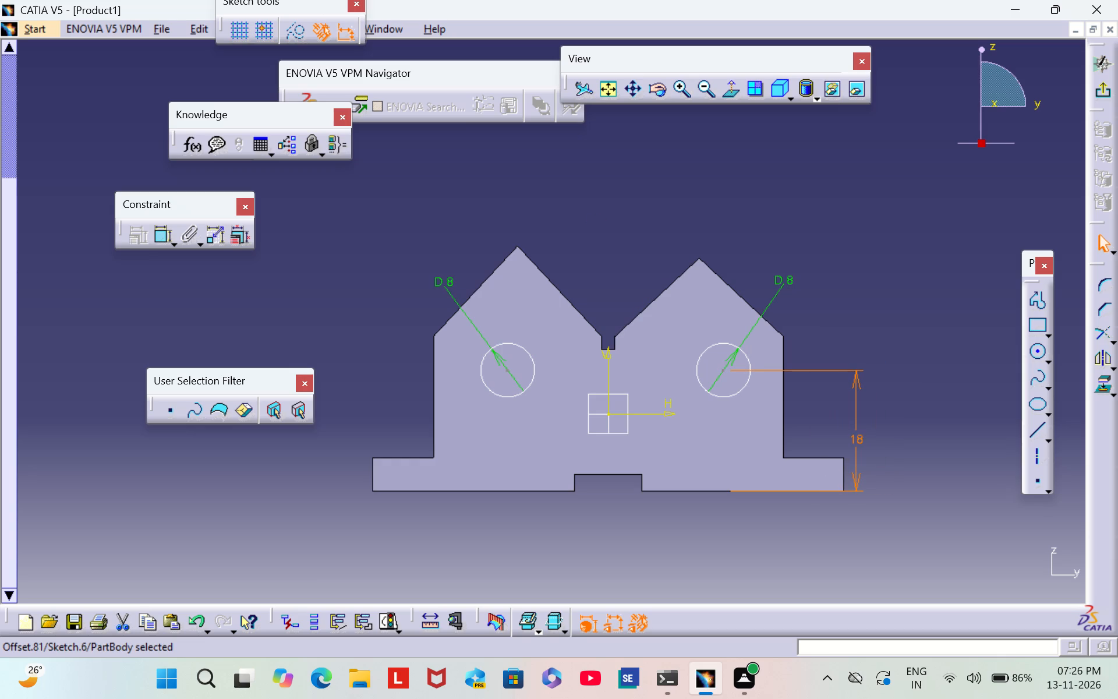
{"action": "left_click", "coordinate": [895, 362]}
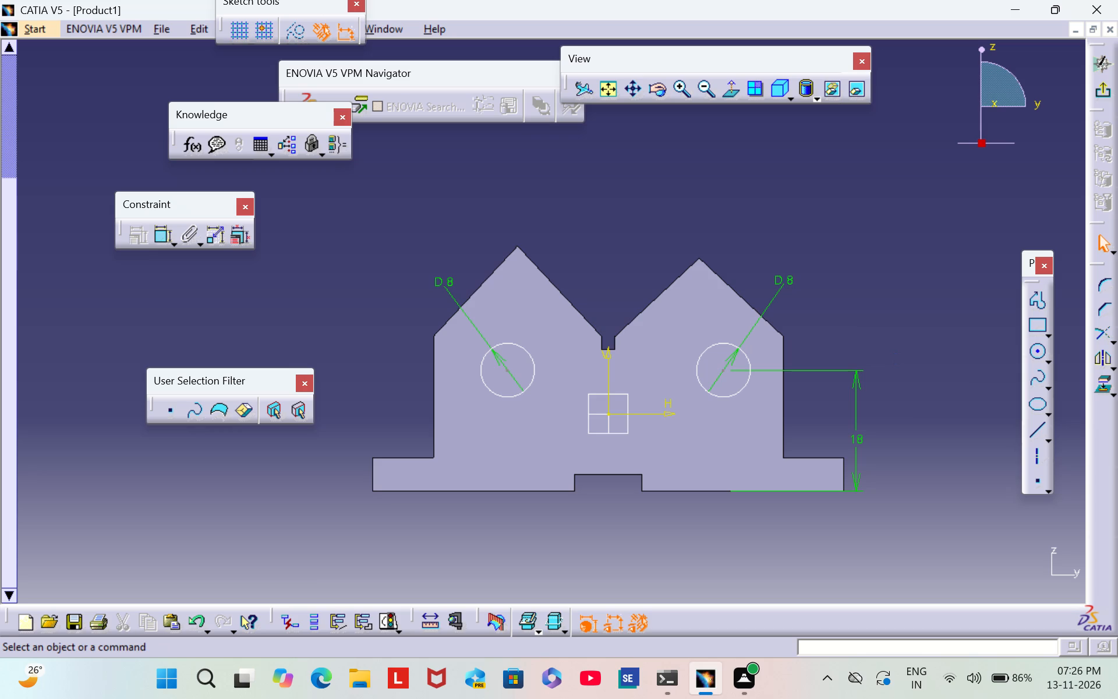
Exit the sketch and cut both circles into the body with a Pocket, keeping its preset settings.
{"action": "left_click", "coordinate": [1098, 91]}
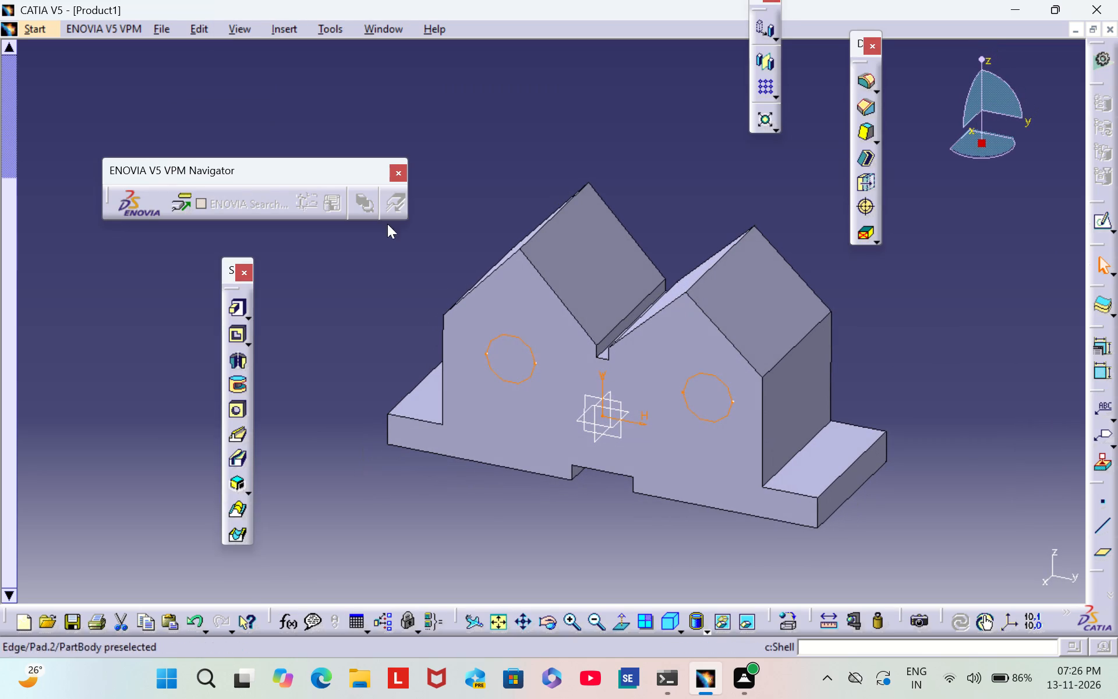
{"action": "left_click", "coordinate": [236, 333]}
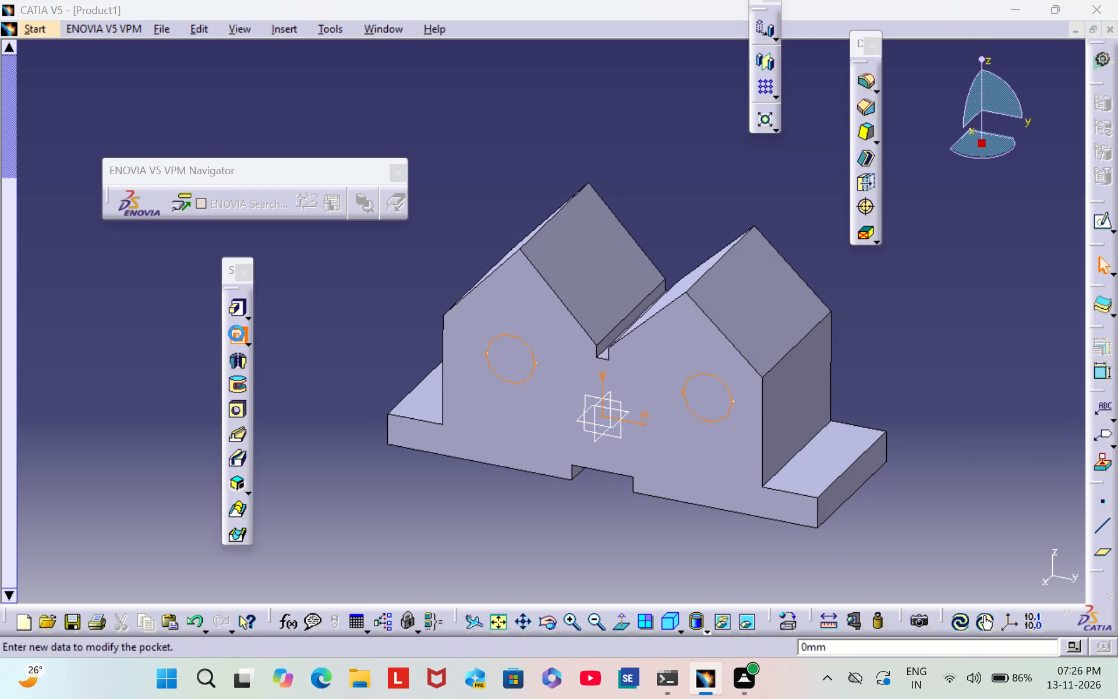
{"action": "left_click", "coordinate": [904, 580]}
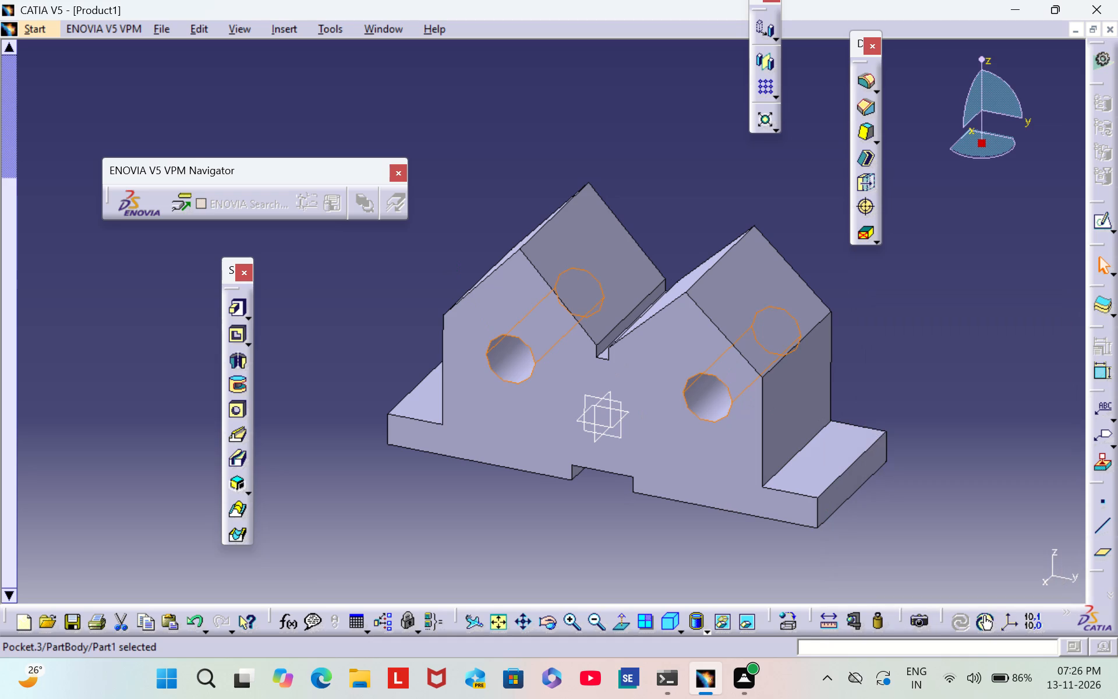
{"action": "left_click", "coordinate": [967, 303]}
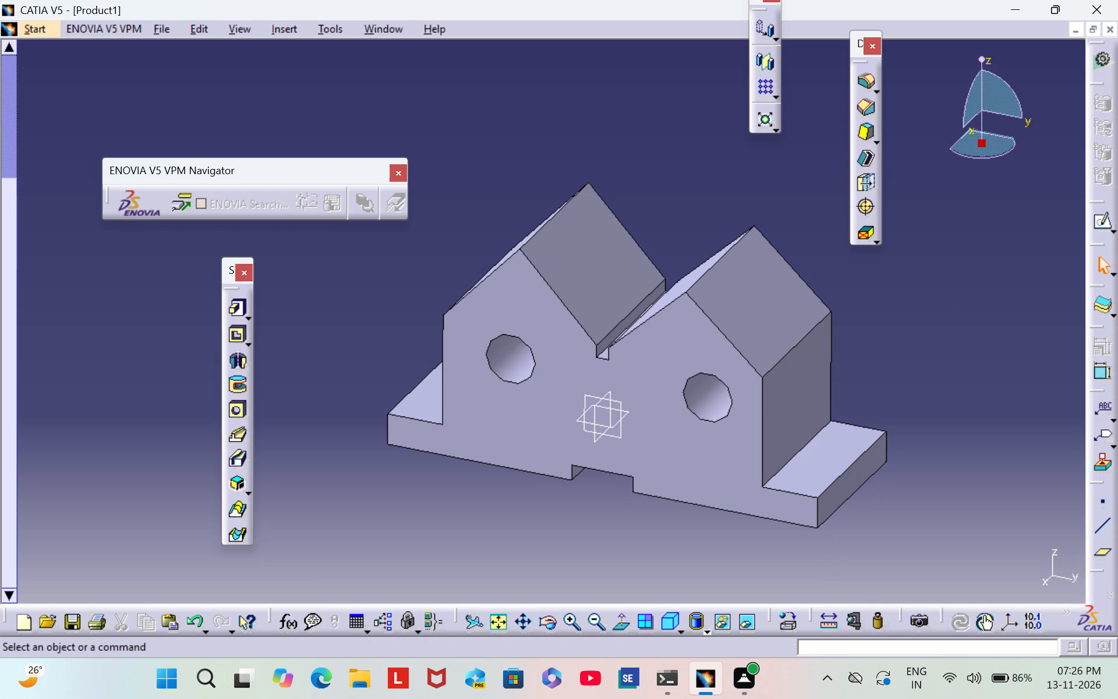
Examine the body and its two circular holes from below and from the front.
{"action": "scroll", "coordinate": [464, 493], "scroll_direction": "down", "scroll_amount": 1}
{"action": "middle_click_drag", "start_coordinate": [464, 493], "coordinate": [621, 115]}
{"action": "right_click_drag", "start_coordinate": [465, 493], "coordinate": [621, 115]}
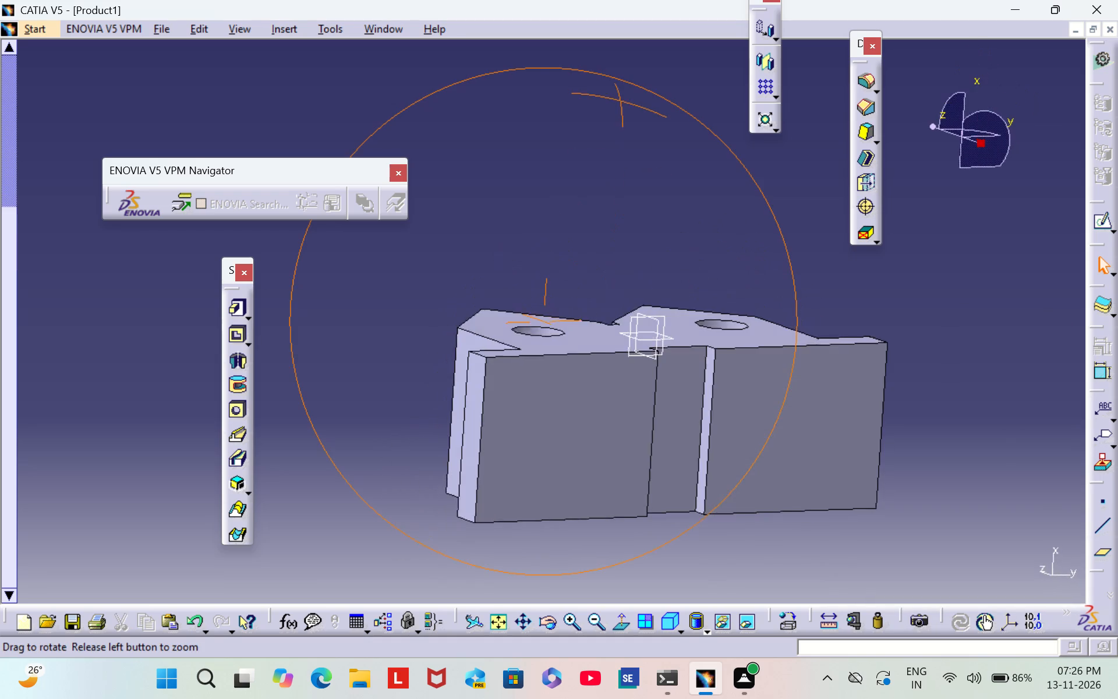
{"action": "right_click_drag", "start_coordinate": [621, 115], "coordinate": [560, 560]}
{"action": "middle_click_drag", "start_coordinate": [621, 115], "coordinate": [654, 395]}
{"action": "right_click_drag", "start_coordinate": [633, 432], "coordinate": [654, 395]}
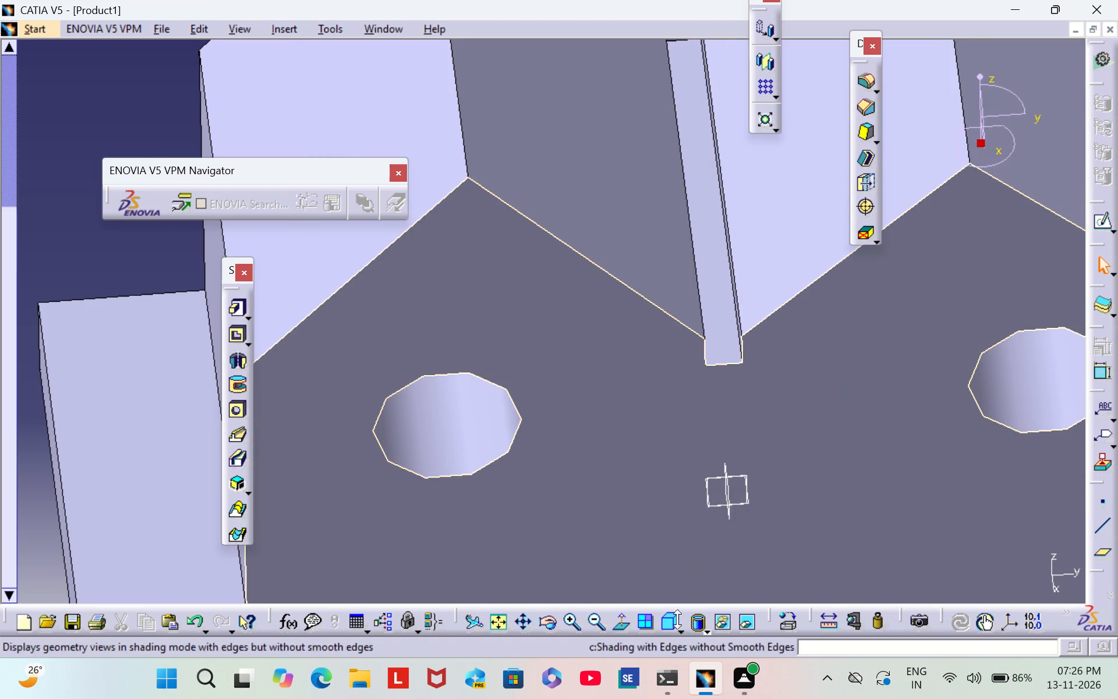
{"action": "triple_click", "coordinate": [595, 629]}
{"action": "triple_click", "coordinate": [595, 627]}
{"action": "left_click", "coordinate": [595, 626]}
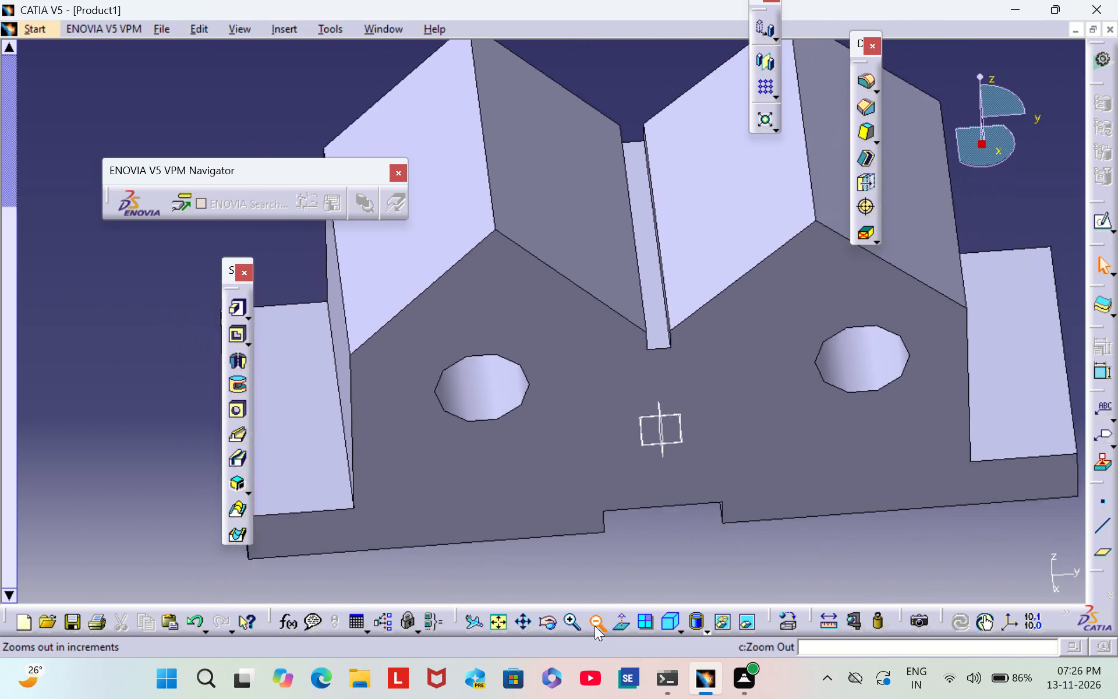
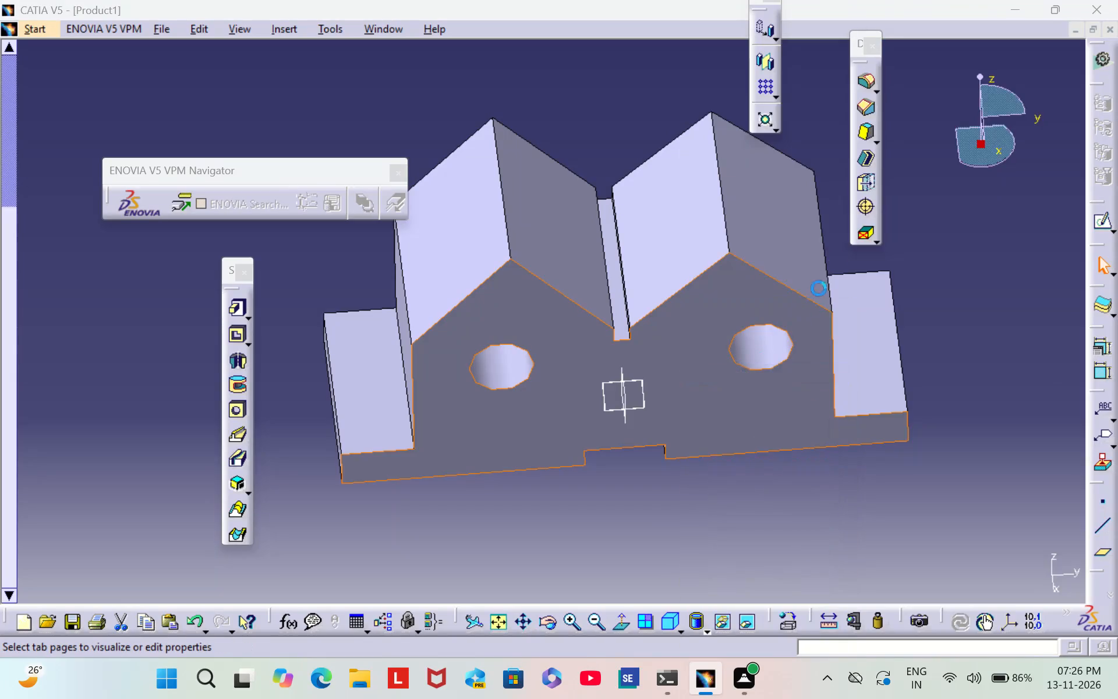
Set the fill color of the body's front face, the one with the two holes, to dark red.
{"action": "left_click", "coordinate": [795, 193]}
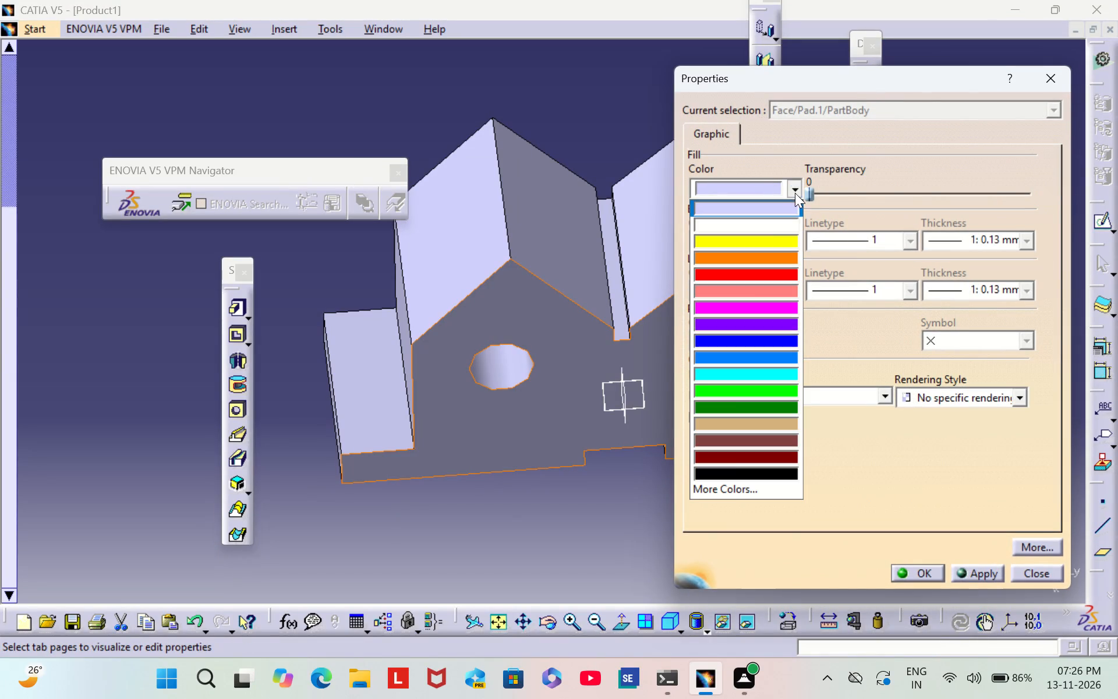
{"action": "left_click", "coordinate": [745, 459]}
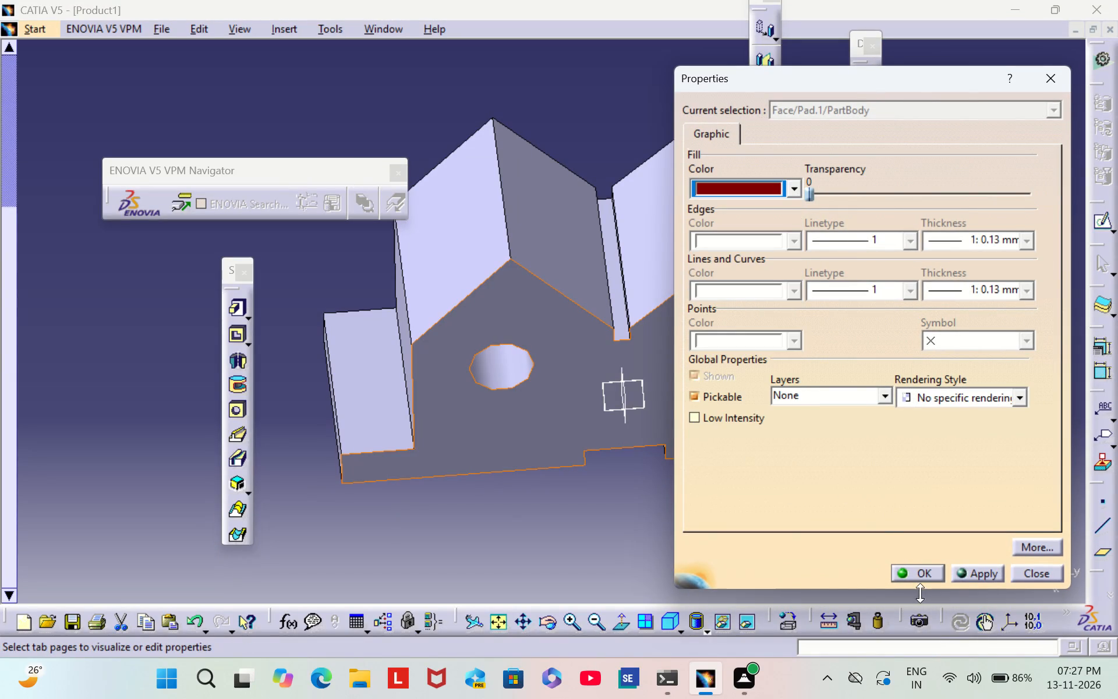
{"action": "left_click", "coordinate": [922, 573]}
{"action": "left_click", "coordinate": [740, 535]}
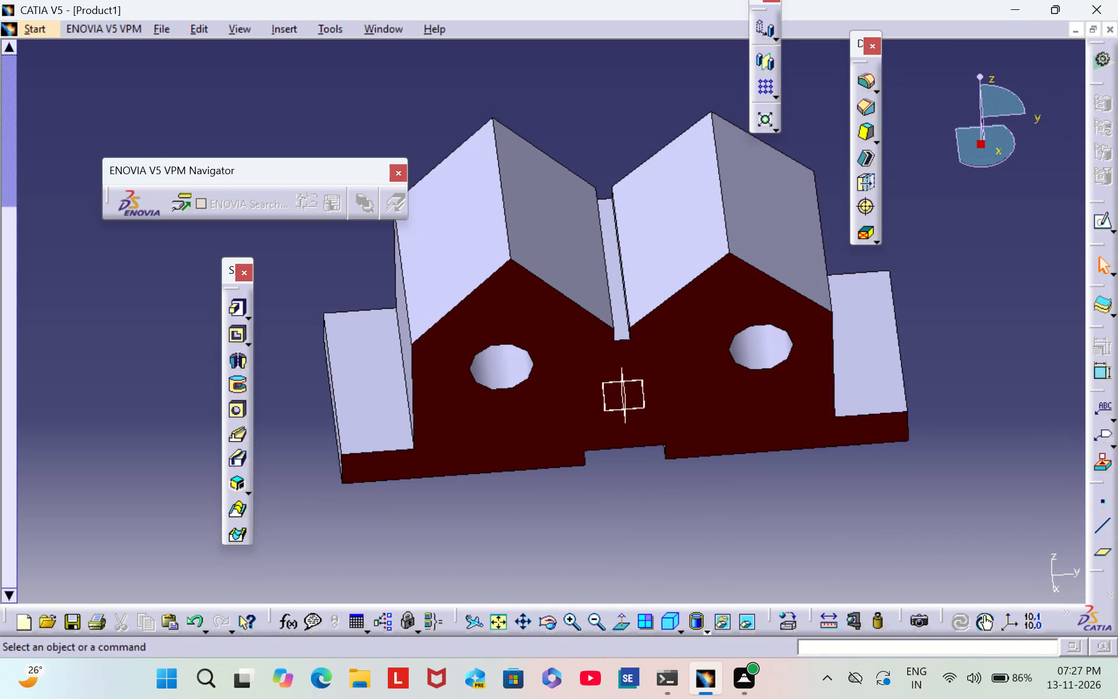
Set the fill color of the right base ledge's top face to dark red.
{"action": "middle_click_drag", "start_coordinate": [999, 379], "coordinate": [569, 450]}
{"action": "right_click_drag", "start_coordinate": [999, 377], "coordinate": [569, 450]}
{"action": "middle_click_drag", "start_coordinate": [748, 548], "coordinate": [745, 514]}
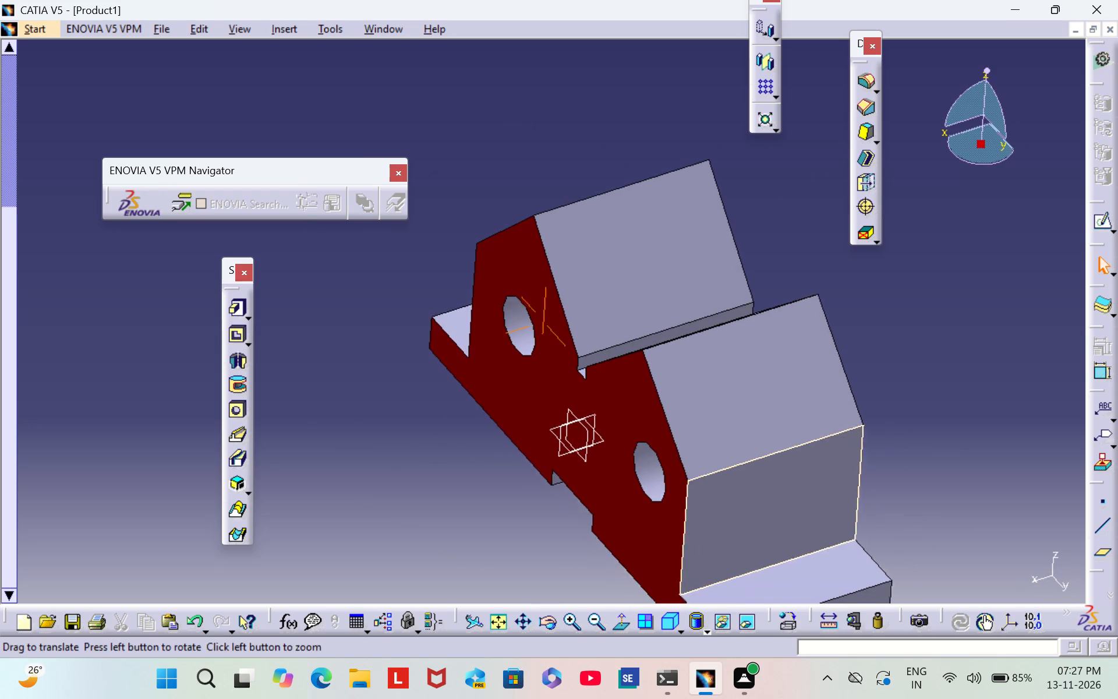
{"action": "middle_click_drag", "start_coordinate": [745, 514], "coordinate": [718, 384]}
{"action": "right_click", "coordinate": [731, 457]}
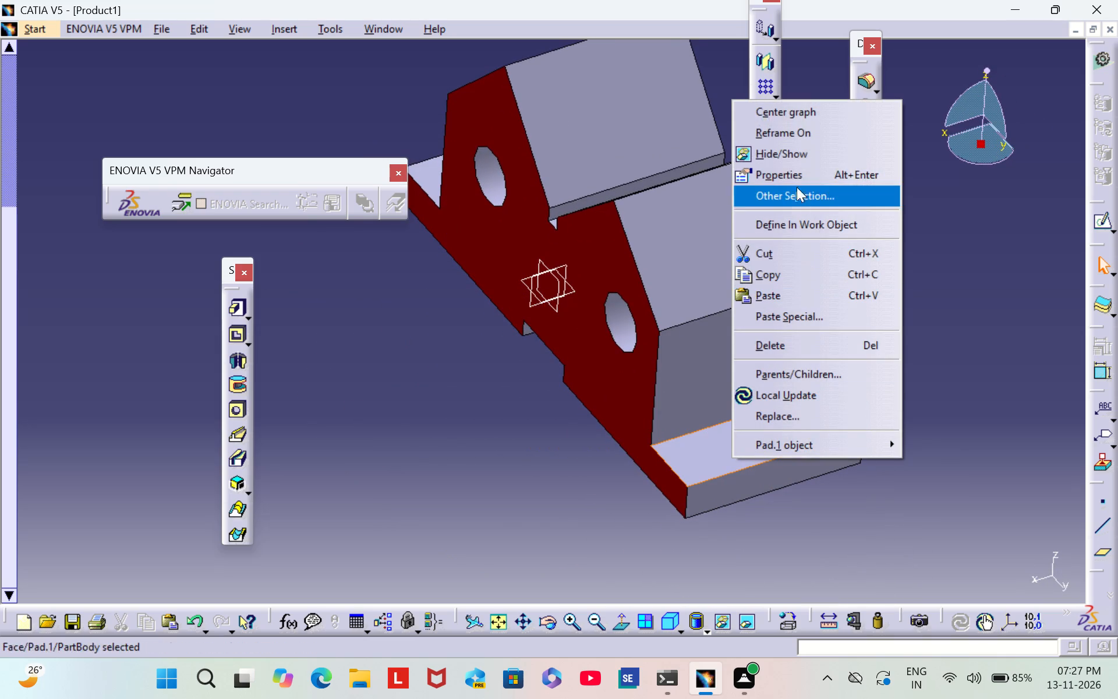
{"action": "left_click", "coordinate": [797, 175]}
{"action": "left_click", "coordinate": [781, 186]}
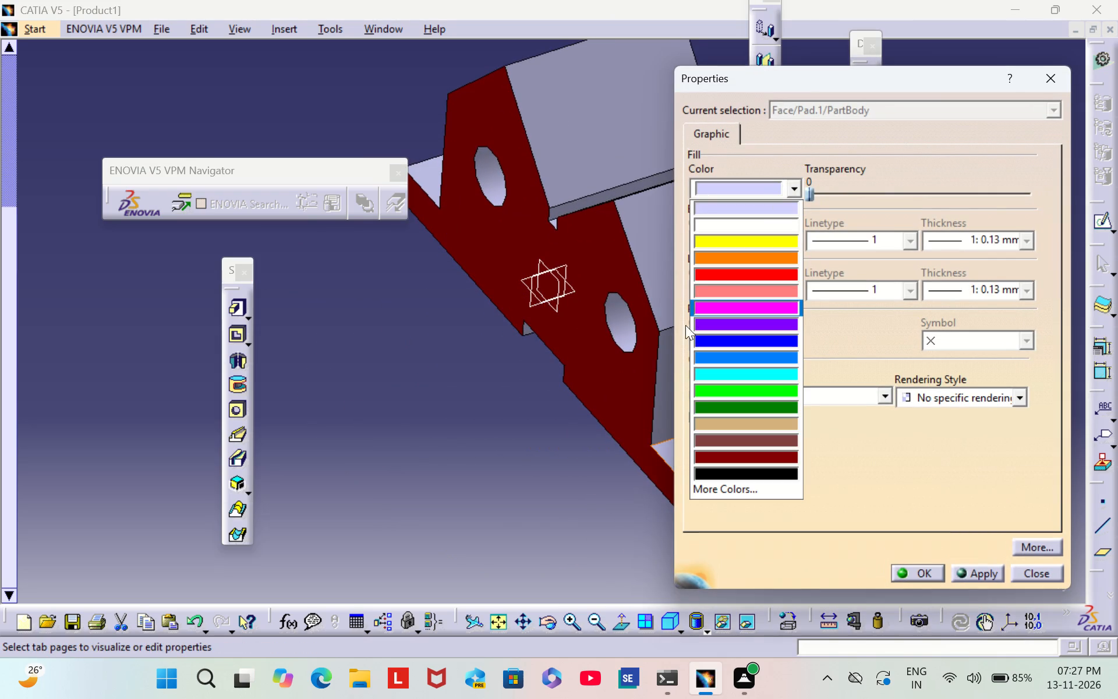
{"action": "left_click", "coordinate": [745, 456]}
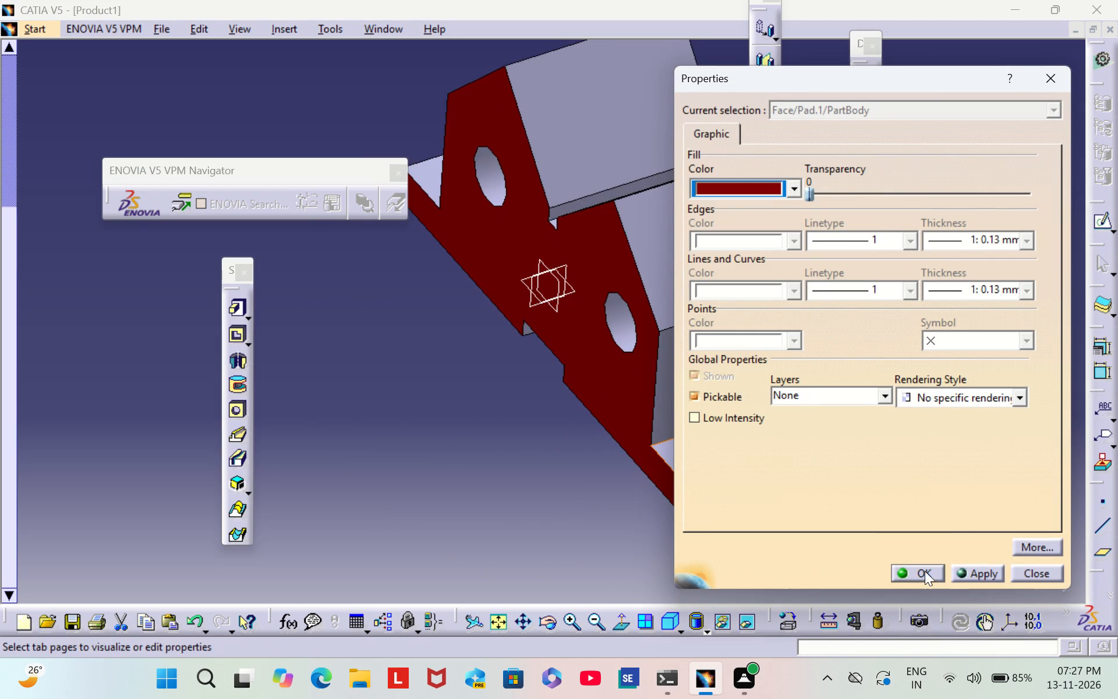
{"action": "left_click", "coordinate": [925, 571]}
{"action": "left_click", "coordinate": [976, 495]}
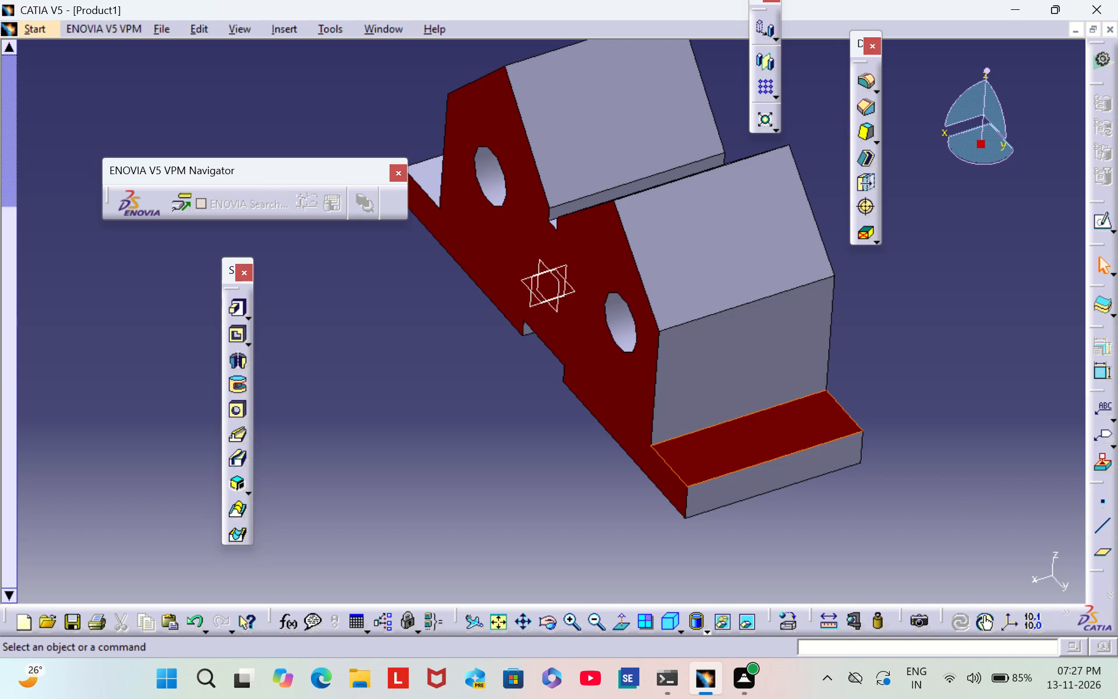
Set the fill color of the right peak's outer sloping face to dark red.
{"action": "right_click", "coordinate": [729, 286]}
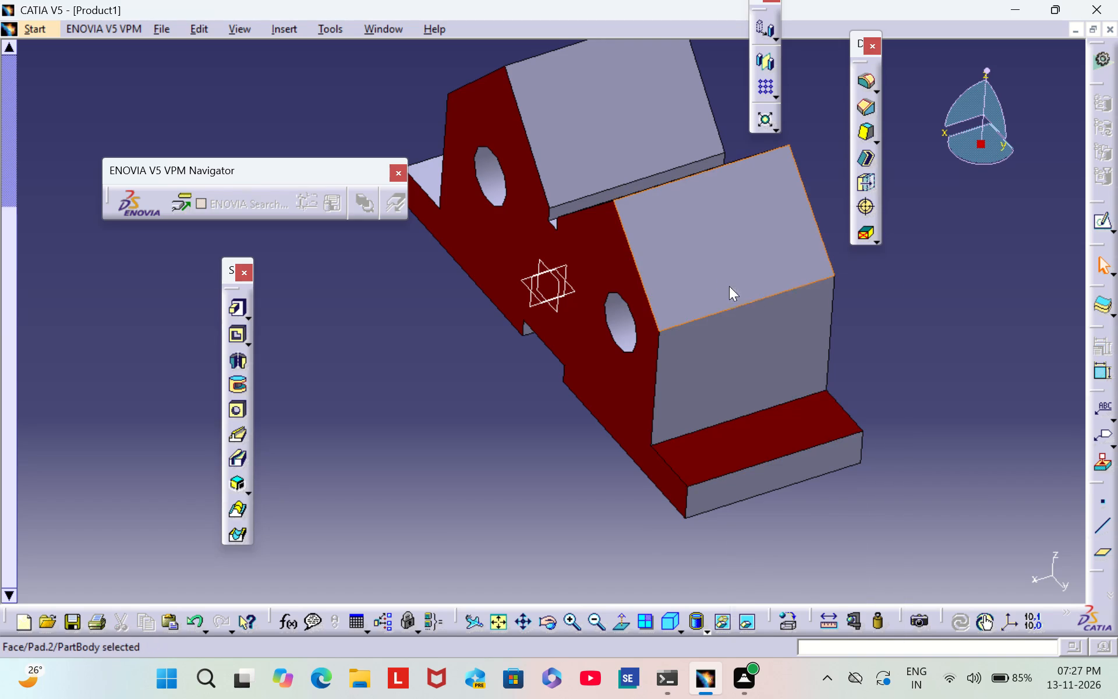
{"action": "left_click", "coordinate": [814, 363]}
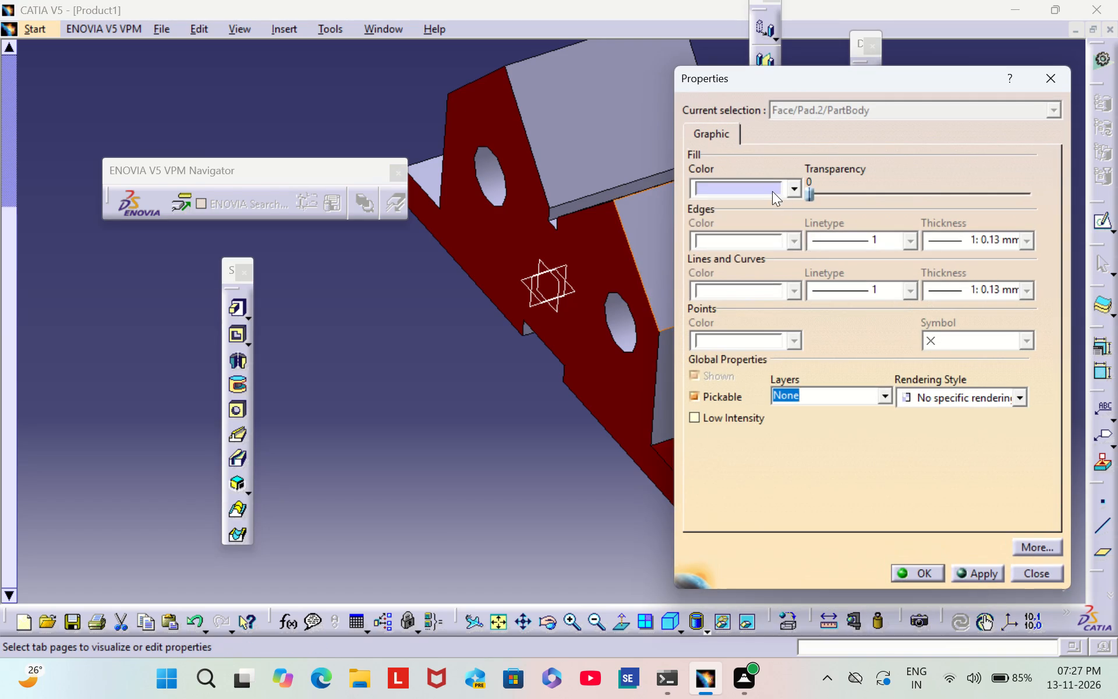
{"action": "left_click", "coordinate": [772, 191]}
{"action": "left_click", "coordinate": [787, 456]}
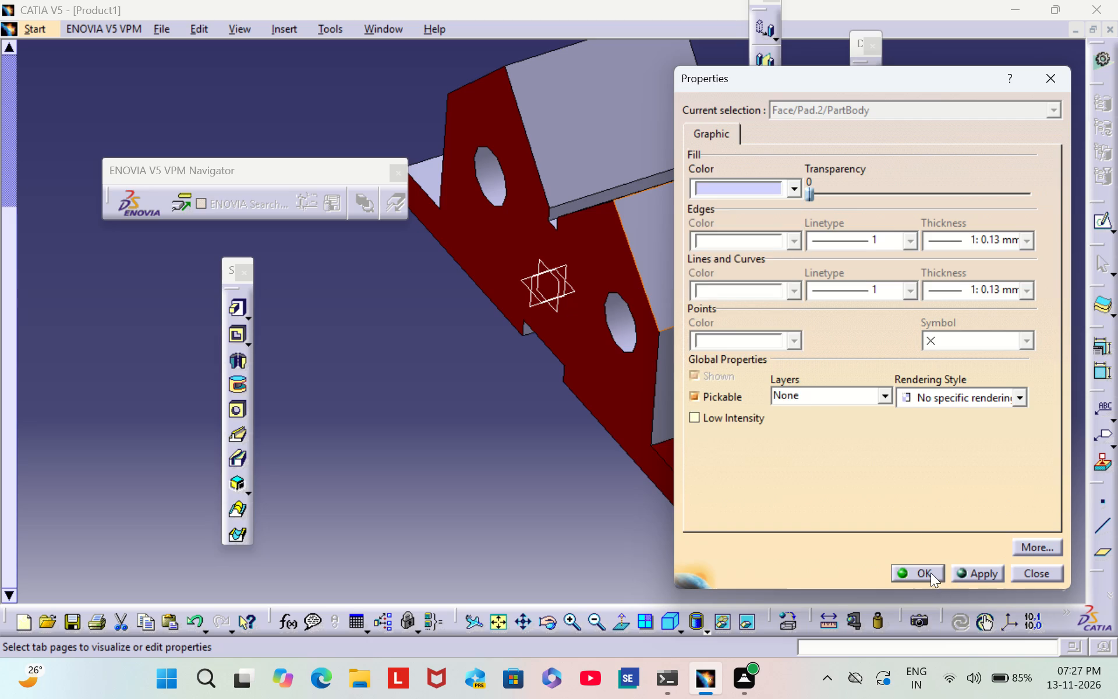
{"action": "left_click", "coordinate": [931, 573]}
{"action": "left_click", "coordinate": [915, 517]}
Color the body's right vertical side wall, between the ledge and the slope, dark red.
{"action": "right_click", "coordinate": [745, 333]}
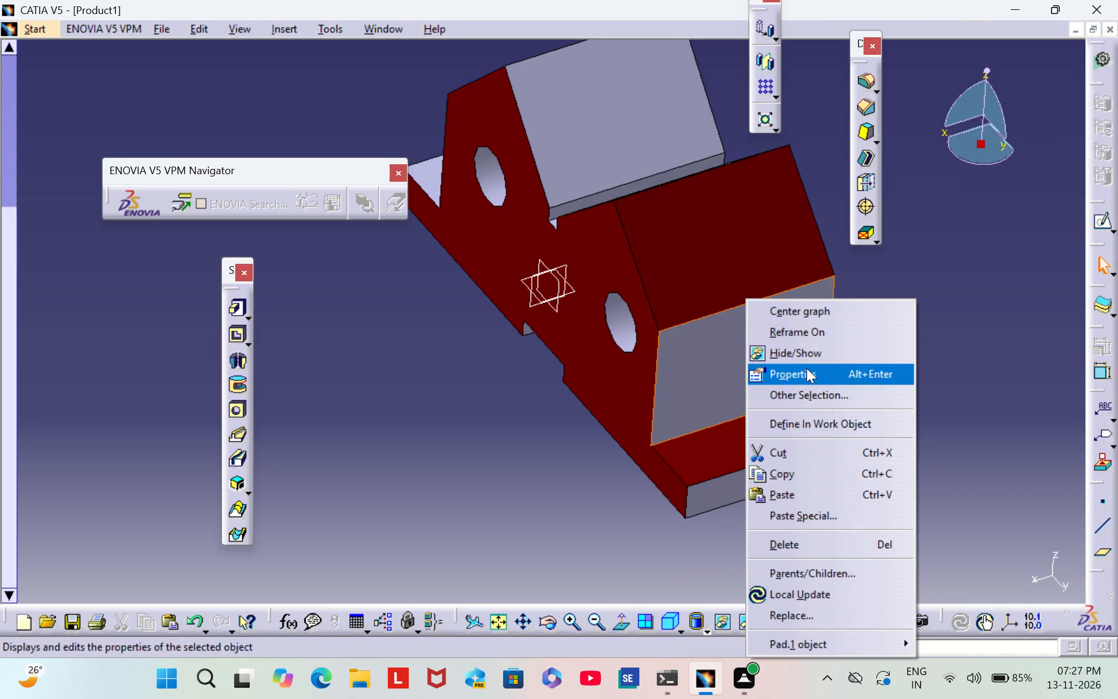
{"action": "left_click", "coordinate": [806, 368]}
{"action": "left_click", "coordinate": [777, 186]}
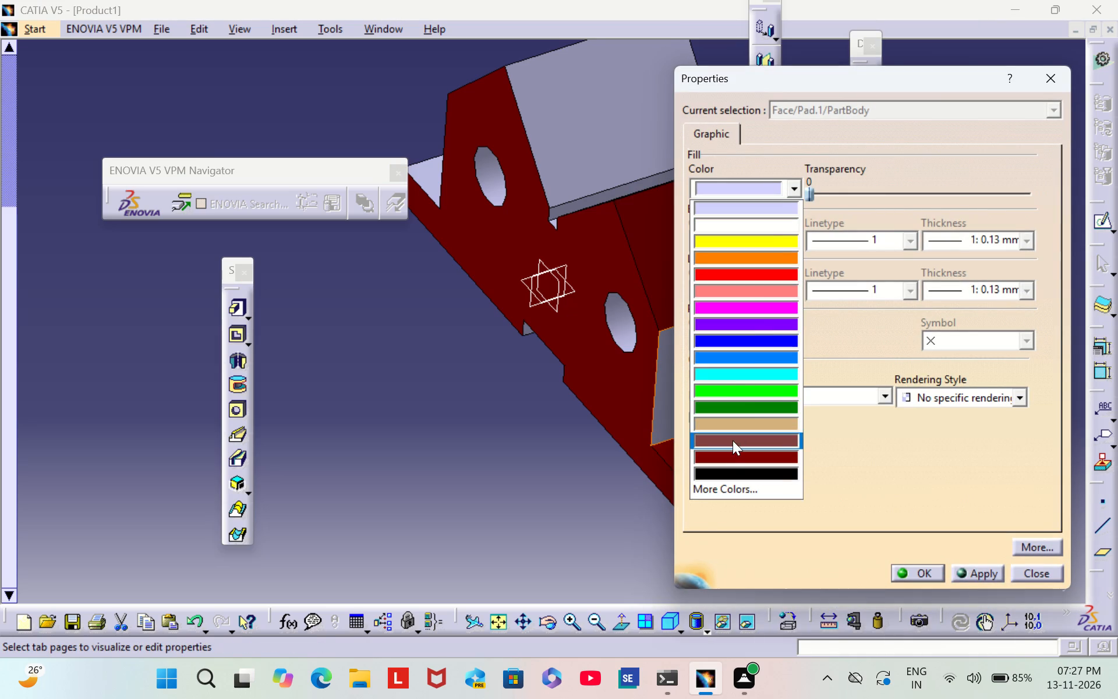
{"action": "left_click", "coordinate": [733, 454]}
{"action": "left_click", "coordinate": [921, 571]}
{"action": "left_click", "coordinate": [918, 543]}
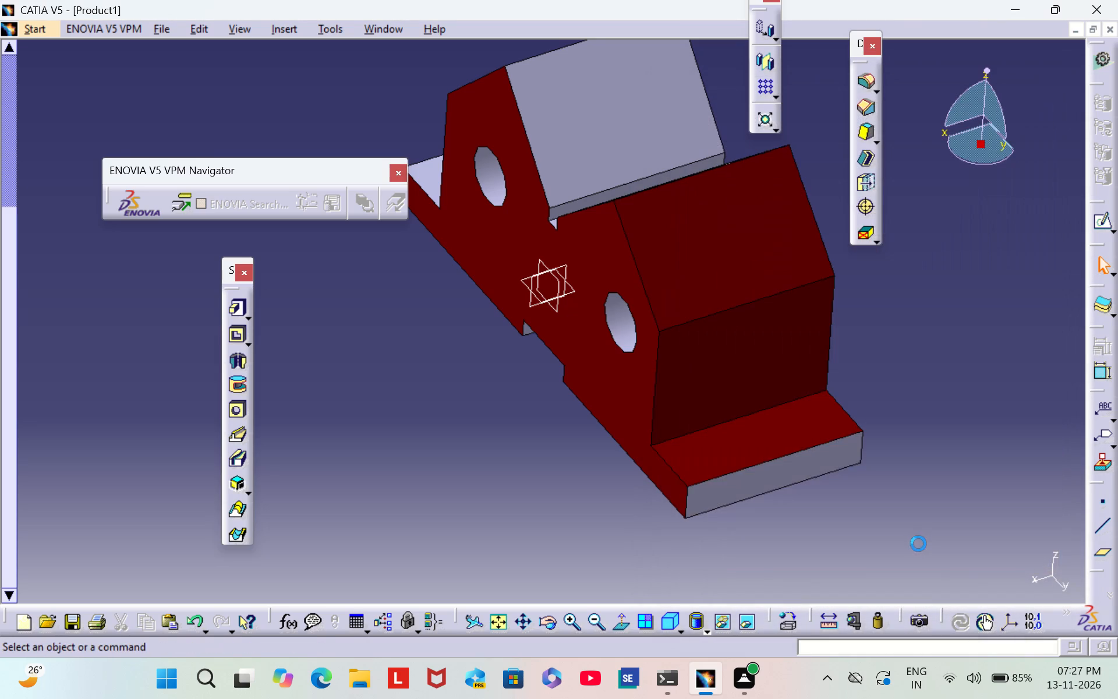
Set the fill color of the right base ledge's narrow end face to dark red.
{"action": "right_click", "coordinate": [768, 484]}
{"action": "left_click", "coordinate": [869, 199]}
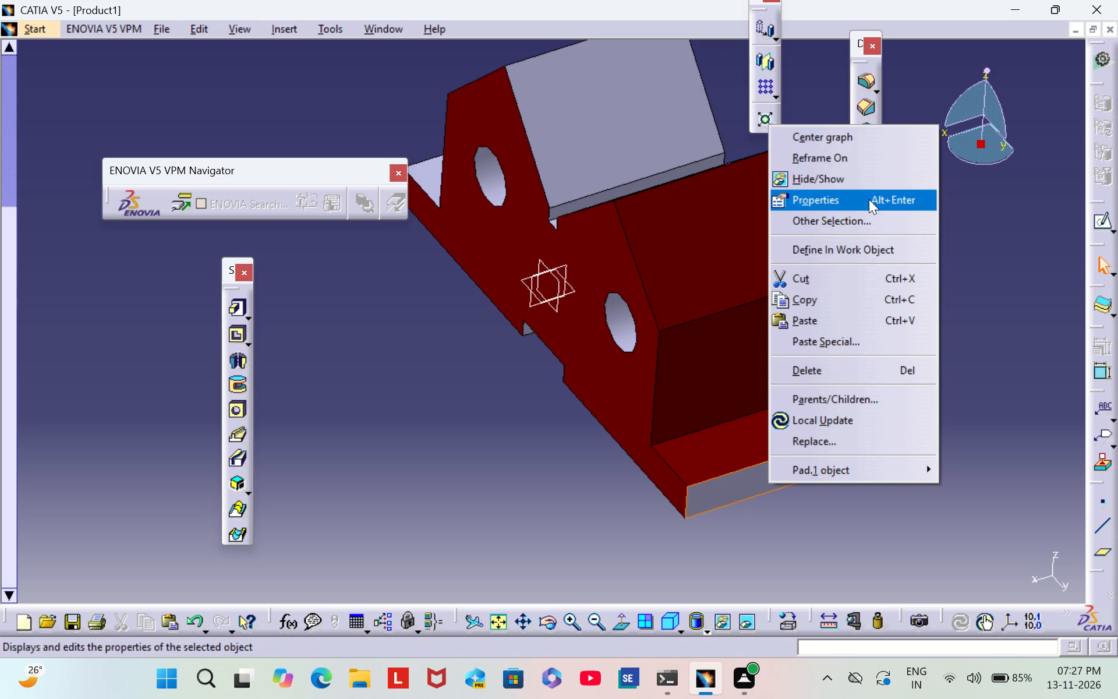
{"action": "left_click", "coordinate": [779, 190]}
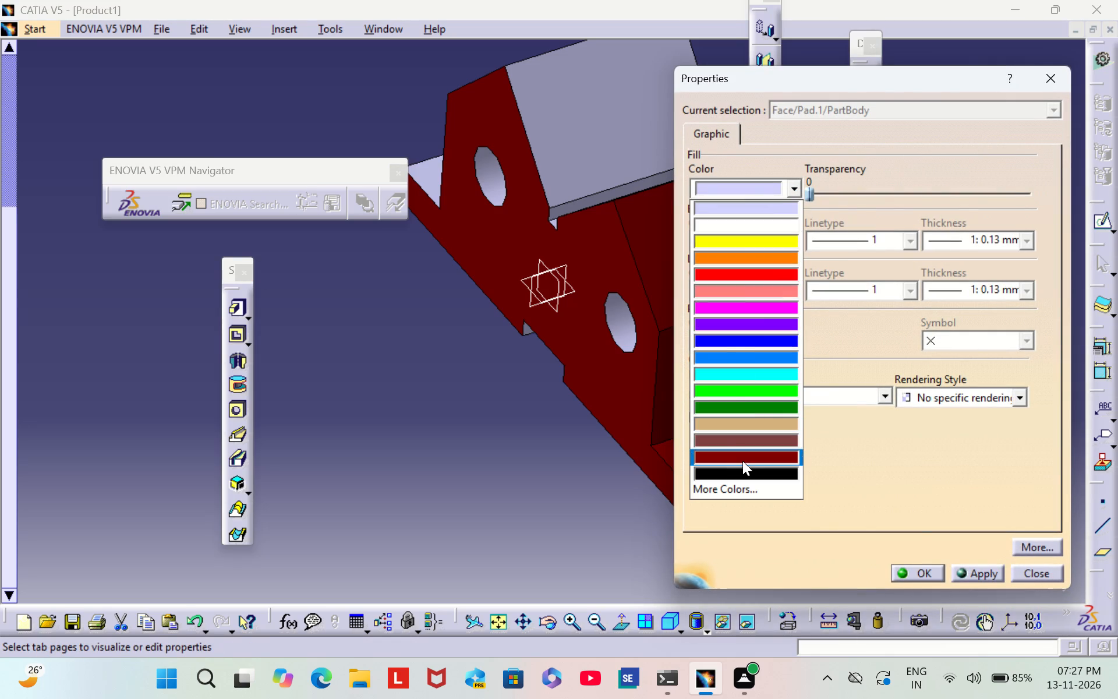
{"action": "left_click", "coordinate": [744, 461]}
{"action": "left_click", "coordinate": [924, 569]}
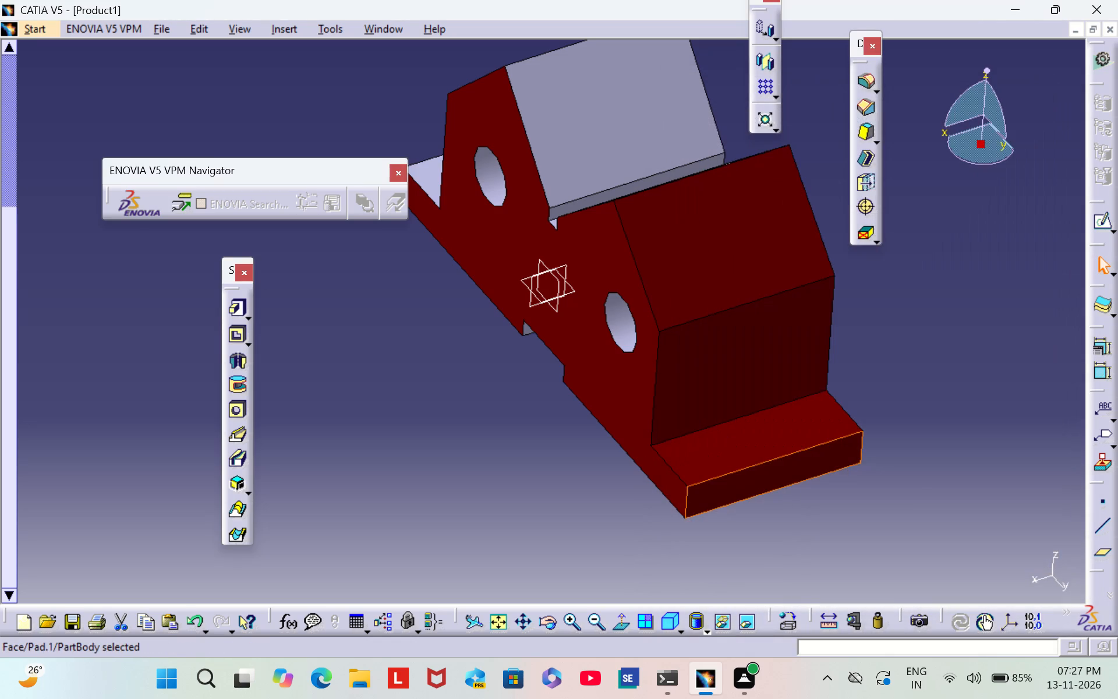
{"action": "left_click", "coordinate": [907, 496]}
Color the body's left vertical side wall, between the ledge and the slope, dark red.
{"action": "middle_click_drag", "start_coordinate": [421, 391], "coordinate": [546, 423]}
{"action": "scroll", "coordinate": [421, 390], "scroll_direction": "down", "scroll_amount": 1}
{"action": "right_click_drag", "start_coordinate": [421, 390], "coordinate": [546, 423]}
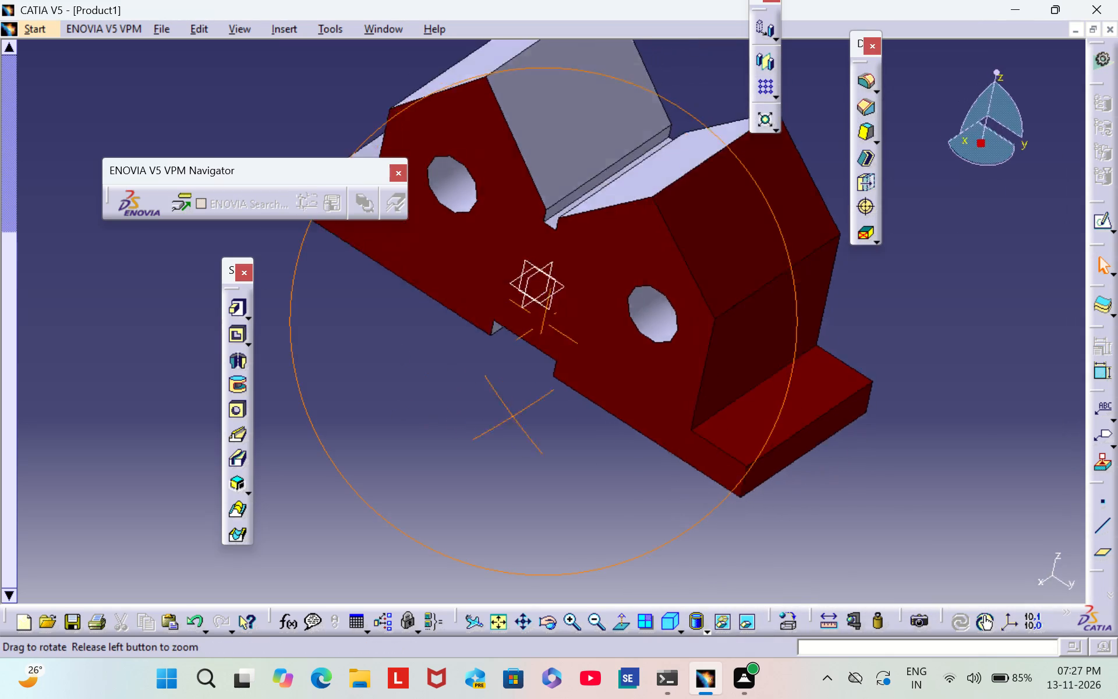
{"action": "middle_click_drag", "start_coordinate": [546, 423], "coordinate": [795, 444]}
{"action": "right_click_drag", "start_coordinate": [546, 423], "coordinate": [795, 444]}
{"action": "middle_click_drag", "start_coordinate": [452, 450], "coordinate": [744, 525]}
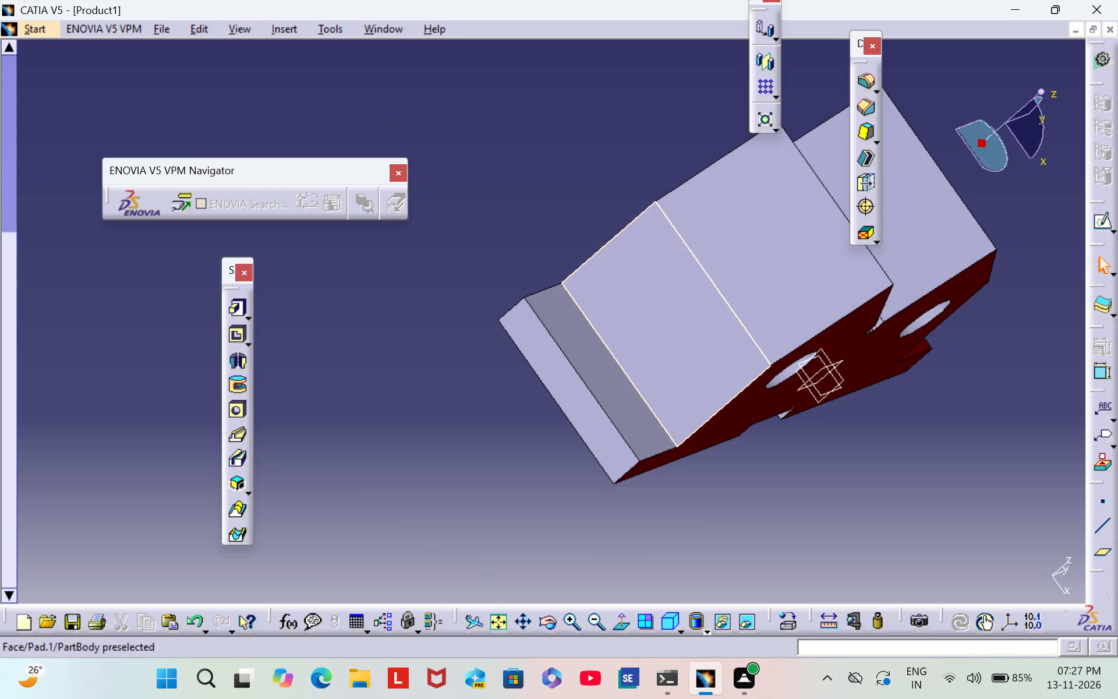
{"action": "right_click", "coordinate": [692, 361]}
{"action": "left_click", "coordinate": [790, 82]}
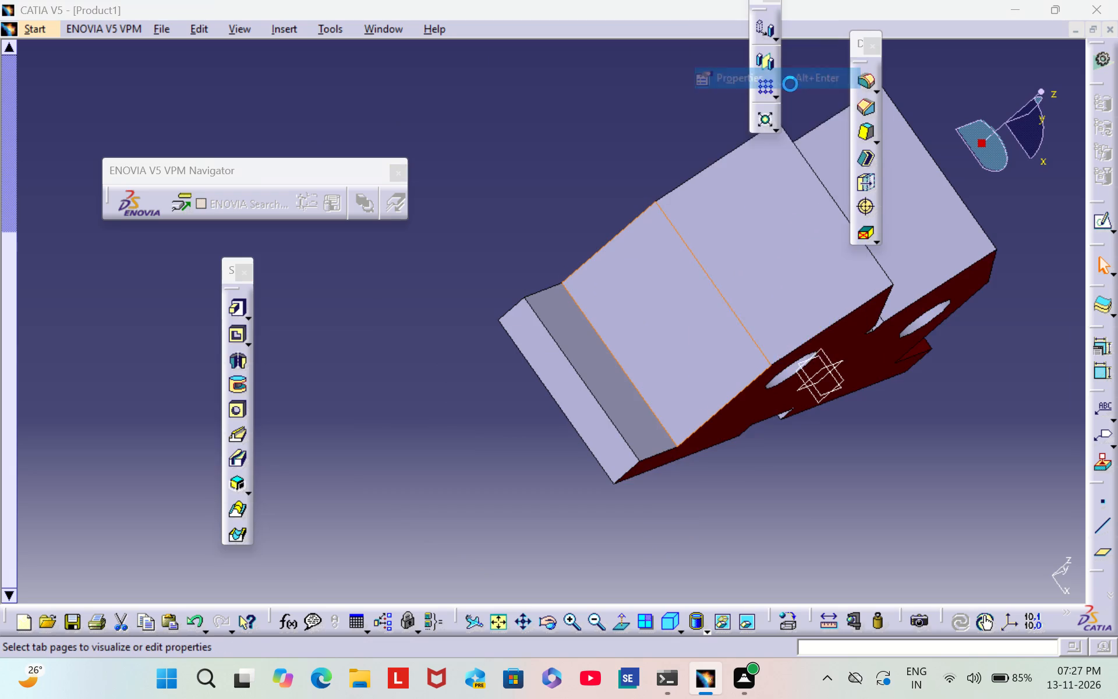
{"action": "left_click", "coordinate": [762, 182]}
{"action": "left_click", "coordinate": [725, 457]}
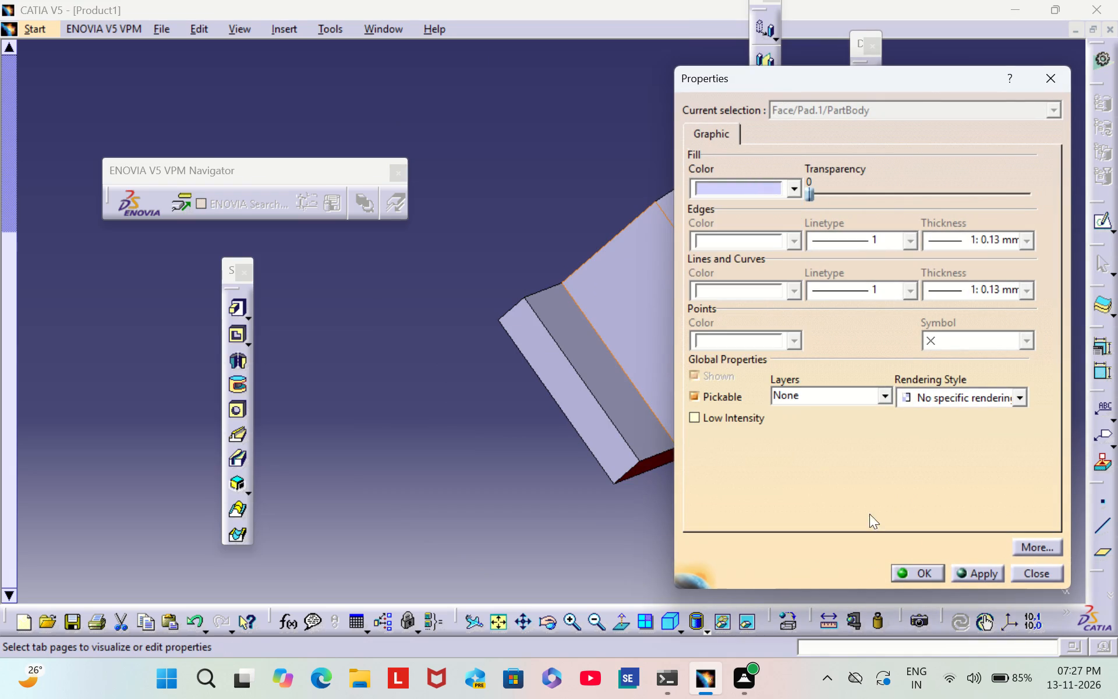
{"action": "left_click", "coordinate": [926, 576]}
{"action": "left_click", "coordinate": [855, 516]}
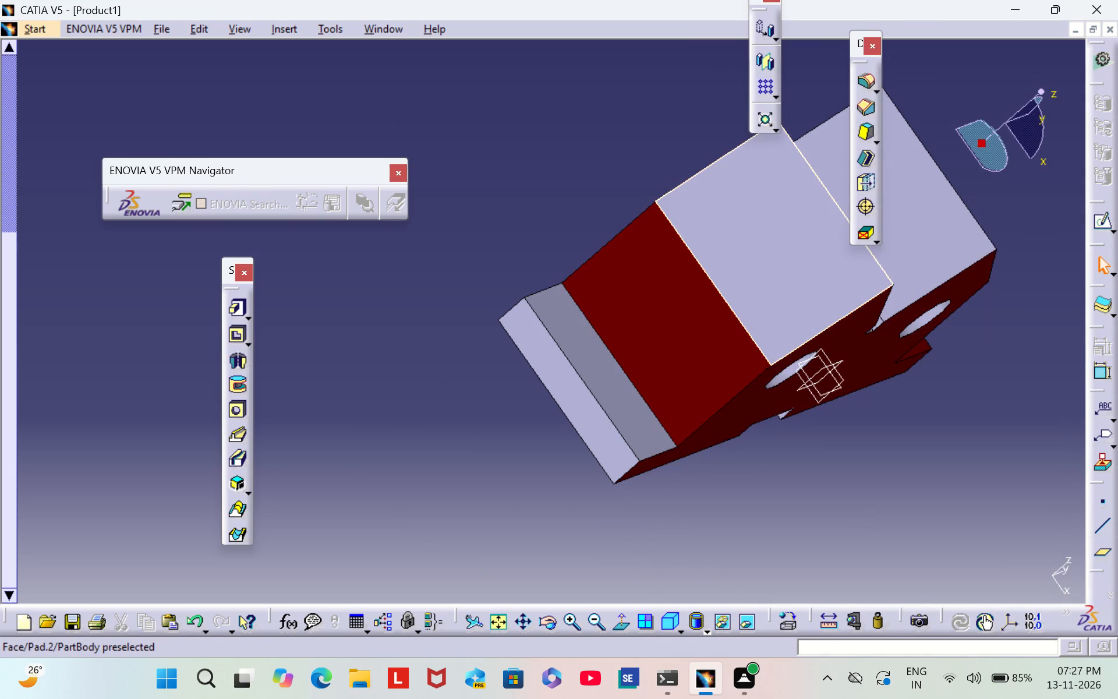
Set the fill color of the left peak's outer sloping face to dark red.
{"action": "right_click", "coordinate": [749, 252]}
{"action": "left_click", "coordinate": [823, 335]}
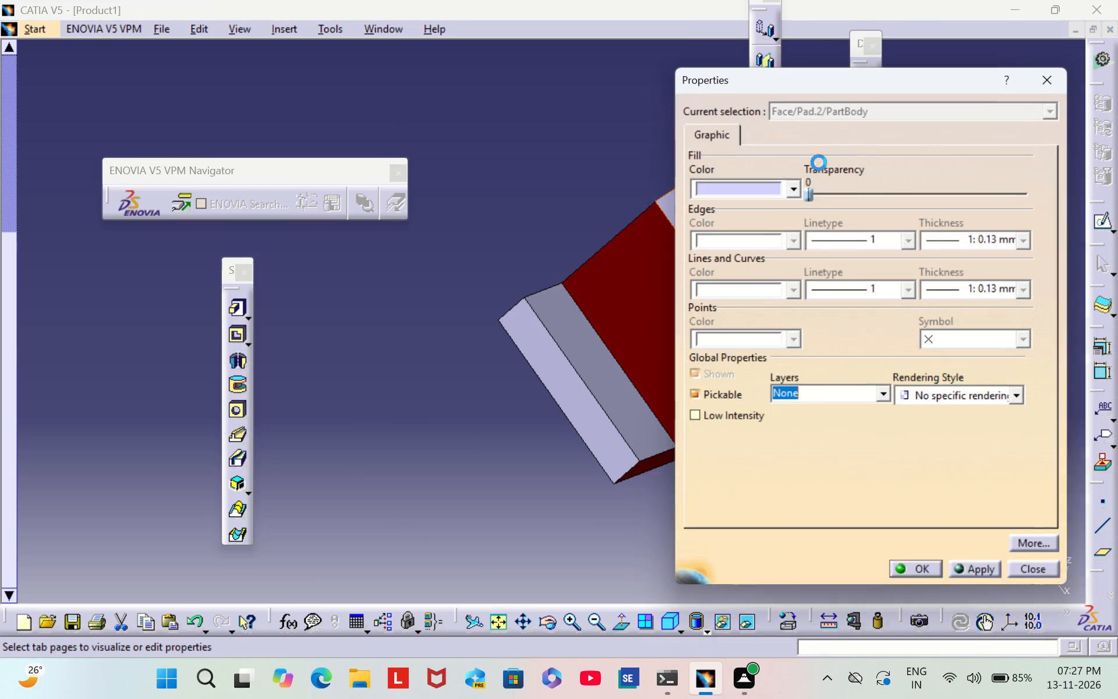
{"action": "left_click", "coordinate": [770, 183]}
{"action": "left_click", "coordinate": [738, 456]}
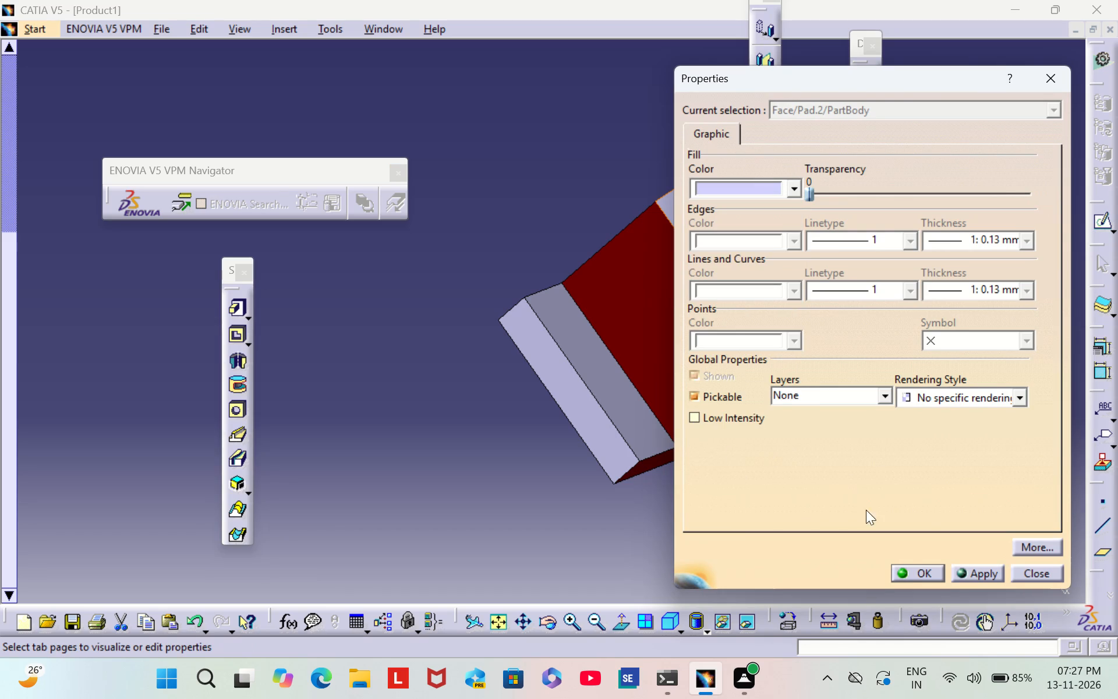
{"action": "left_click", "coordinate": [907, 570]}
{"action": "left_click", "coordinate": [898, 497]}
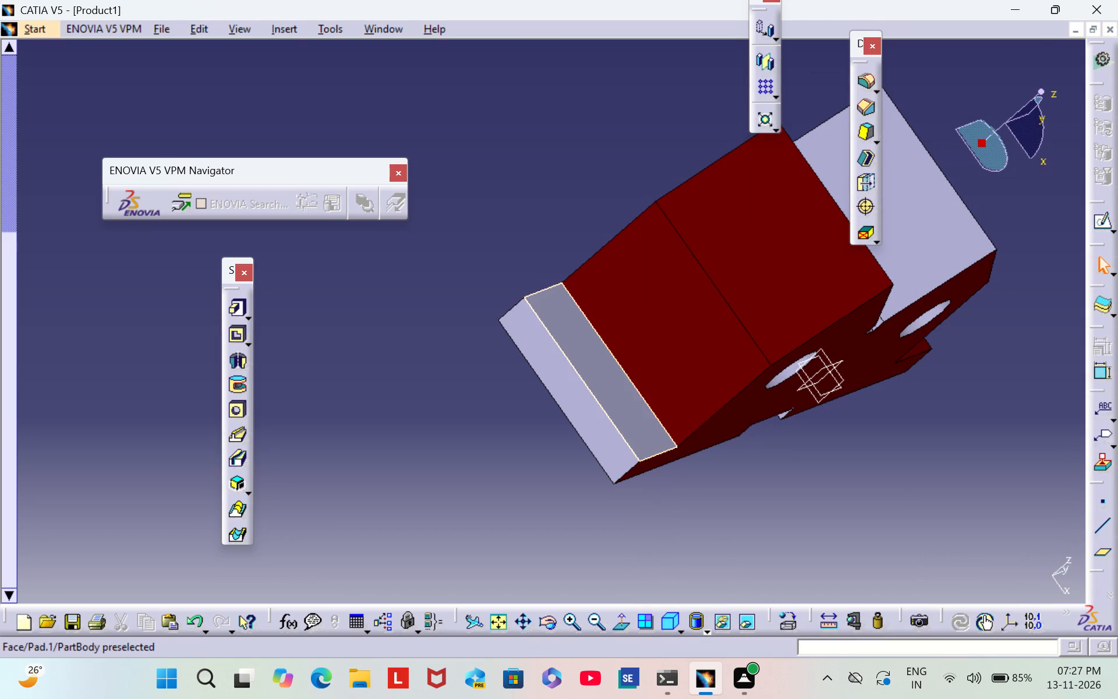
Set the fill color of the left base ledge's top face to dark red.
{"action": "right_click", "coordinate": [607, 401]}
{"action": "left_click", "coordinate": [674, 118]}
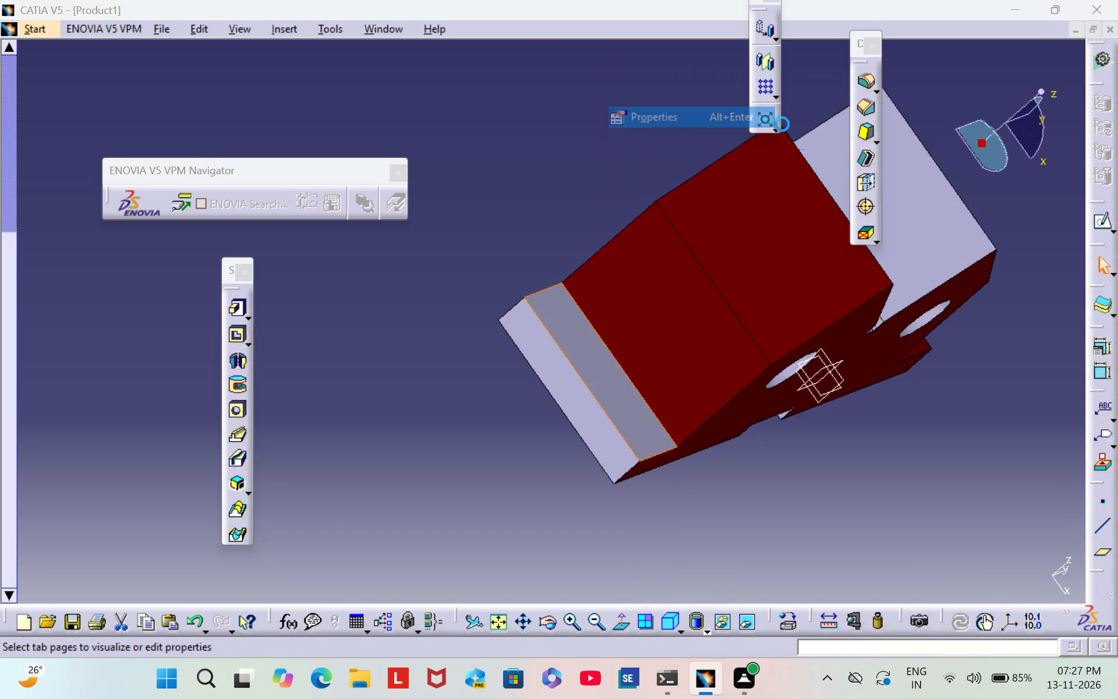
{"action": "left_click", "coordinate": [774, 185]}
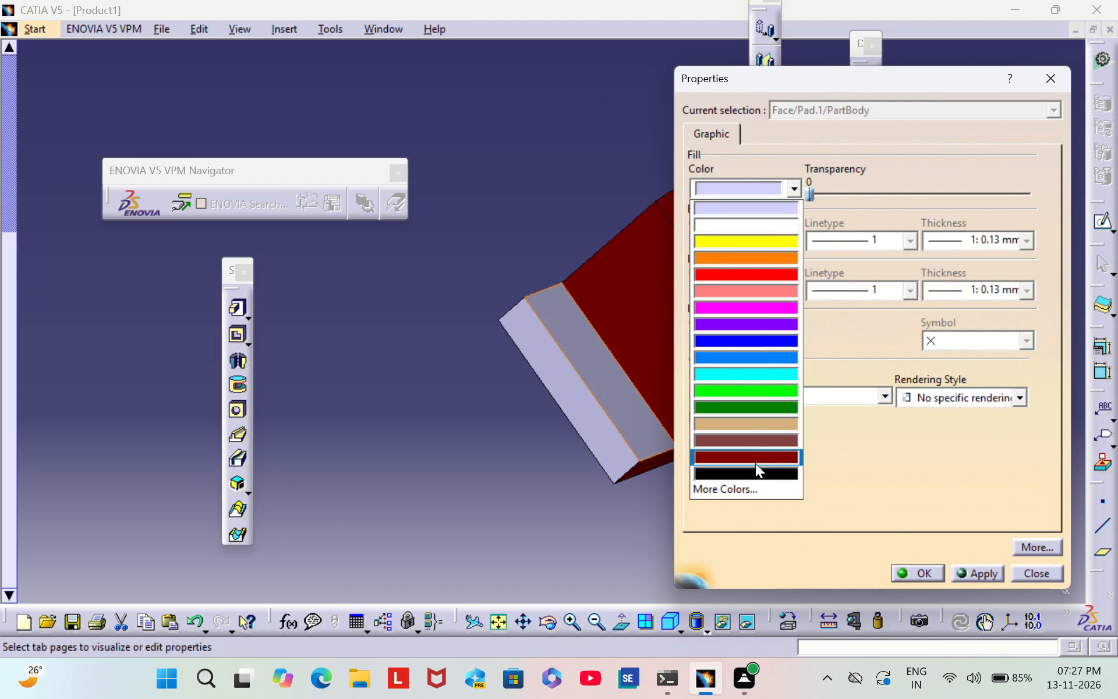
{"action": "left_click", "coordinate": [755, 463]}
{"action": "left_click", "coordinate": [912, 567]}
{"action": "left_click", "coordinate": [895, 500]}
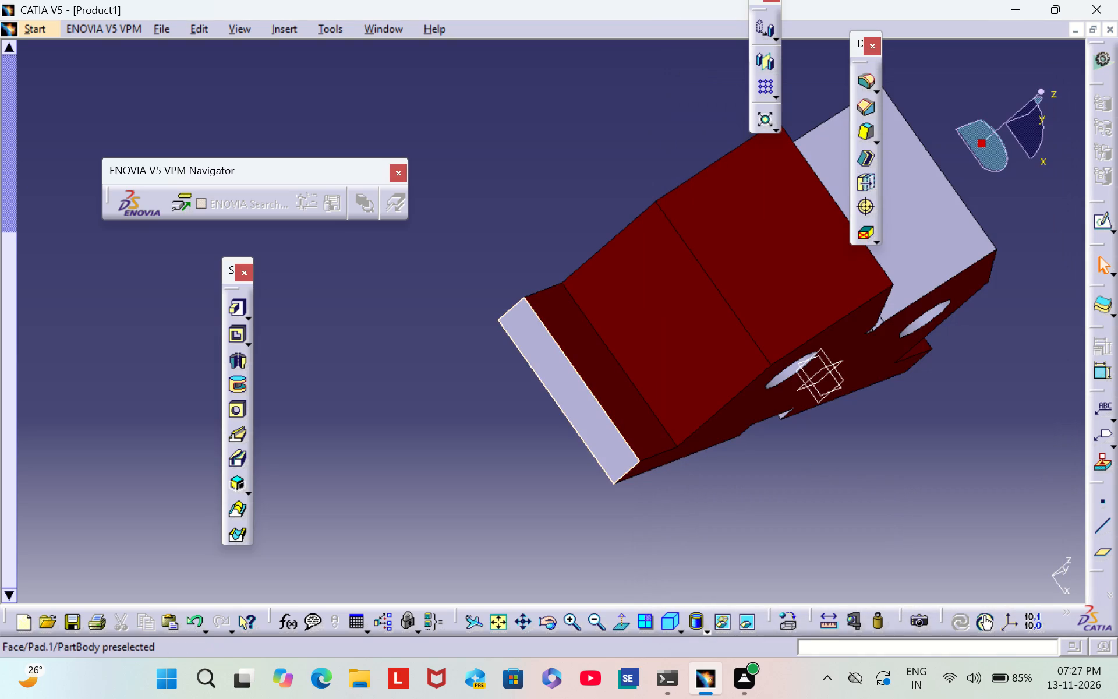
Set the fill color of the left base ledge's narrow end face to dark red.
{"action": "right_click", "coordinate": [583, 411]}
{"action": "left_click", "coordinate": [717, 133]}
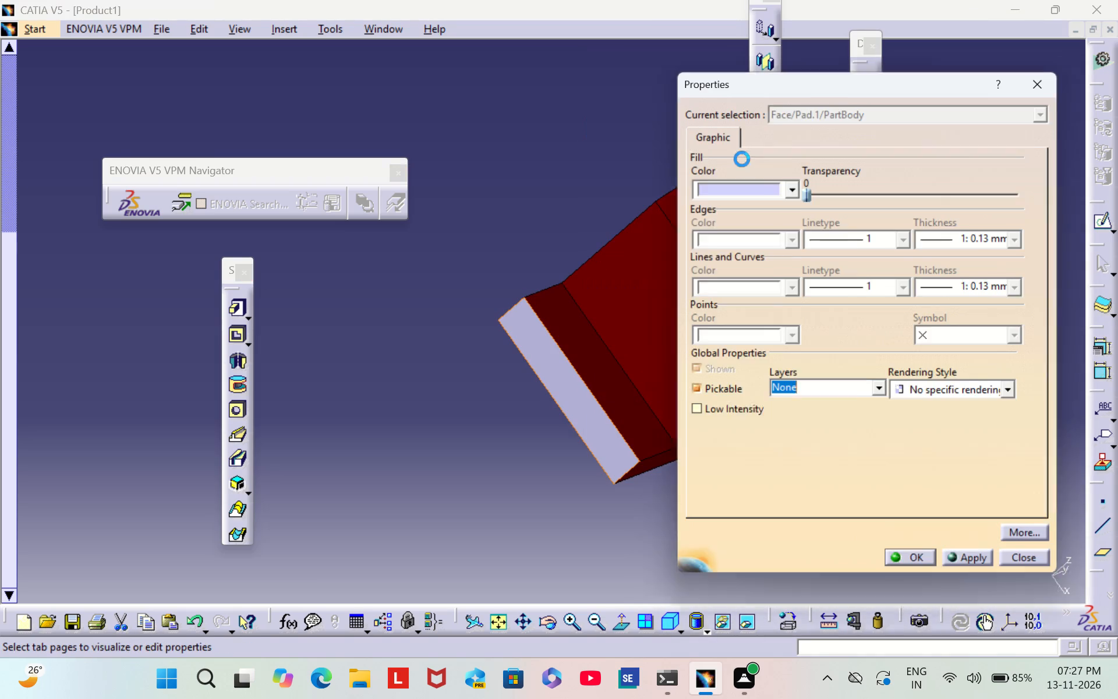
{"action": "left_click", "coordinate": [749, 188]}
{"action": "left_click", "coordinate": [742, 457]}
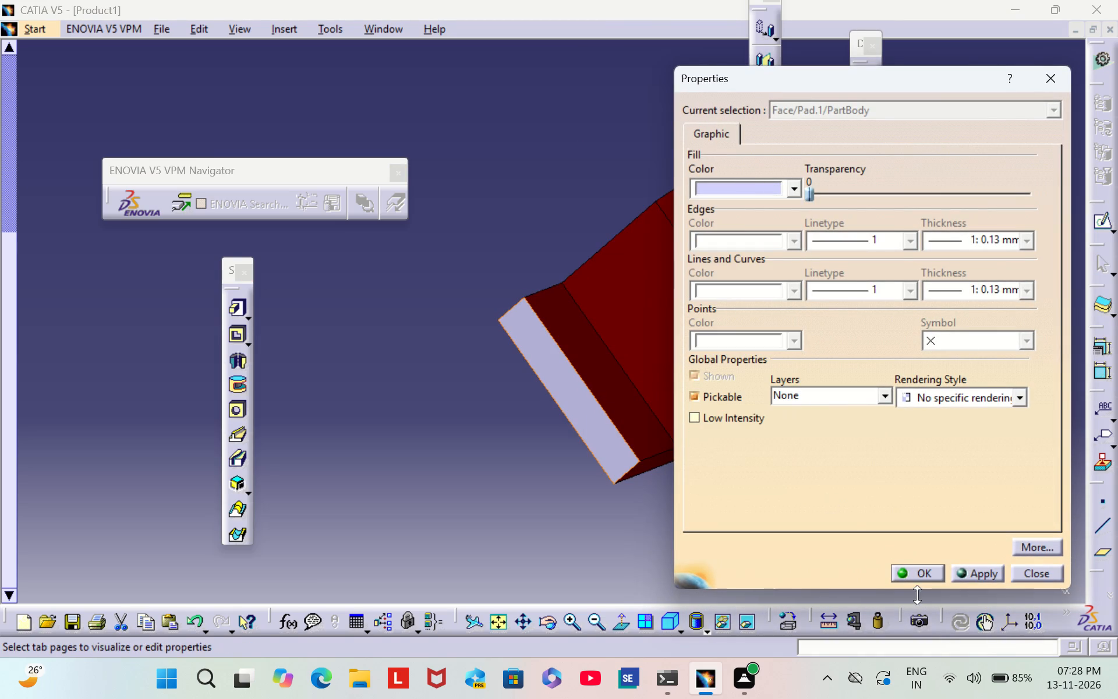
{"action": "left_click", "coordinate": [919, 566]}
{"action": "left_click", "coordinate": [907, 514]}
Set the fill color of the left peak's inner sloping face, facing the central groove, to dark red.
{"action": "middle_click_drag", "start_coordinate": [965, 362], "coordinate": [965, 361]}
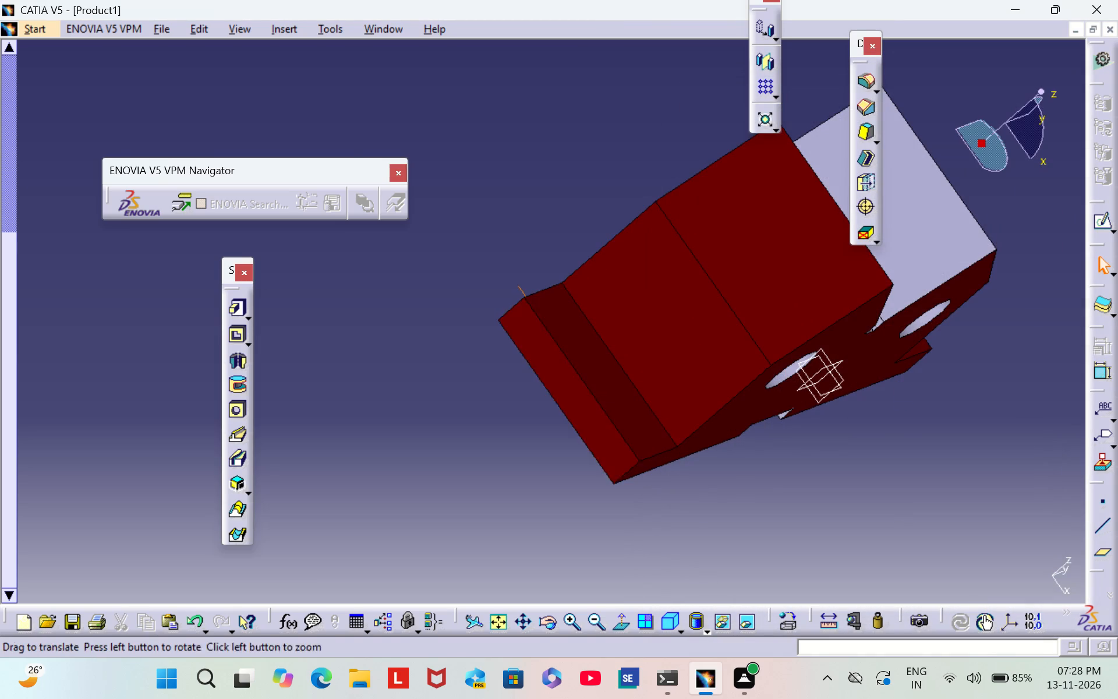
{"action": "middle_click_drag", "start_coordinate": [965, 361], "coordinate": [449, 277]}
{"action": "right_click_drag", "start_coordinate": [964, 359], "coordinate": [450, 276]}
{"action": "middle_click_drag", "start_coordinate": [677, 357], "coordinate": [783, 465]}
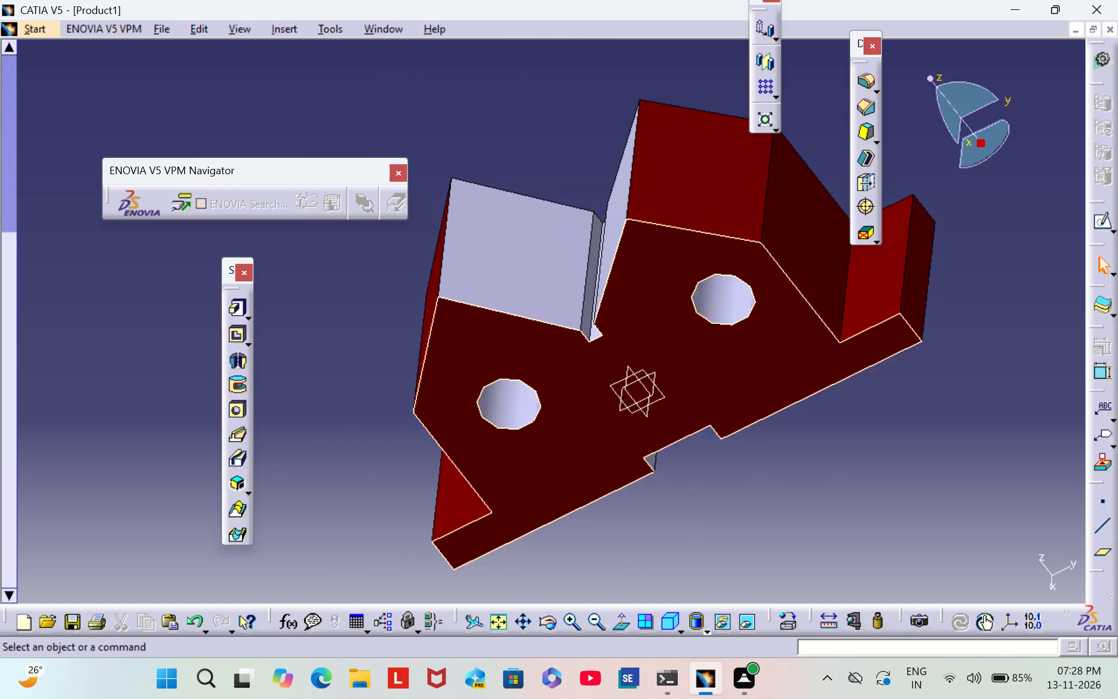
{"action": "right_click", "coordinate": [504, 259]}
{"action": "left_click", "coordinate": [547, 331]}
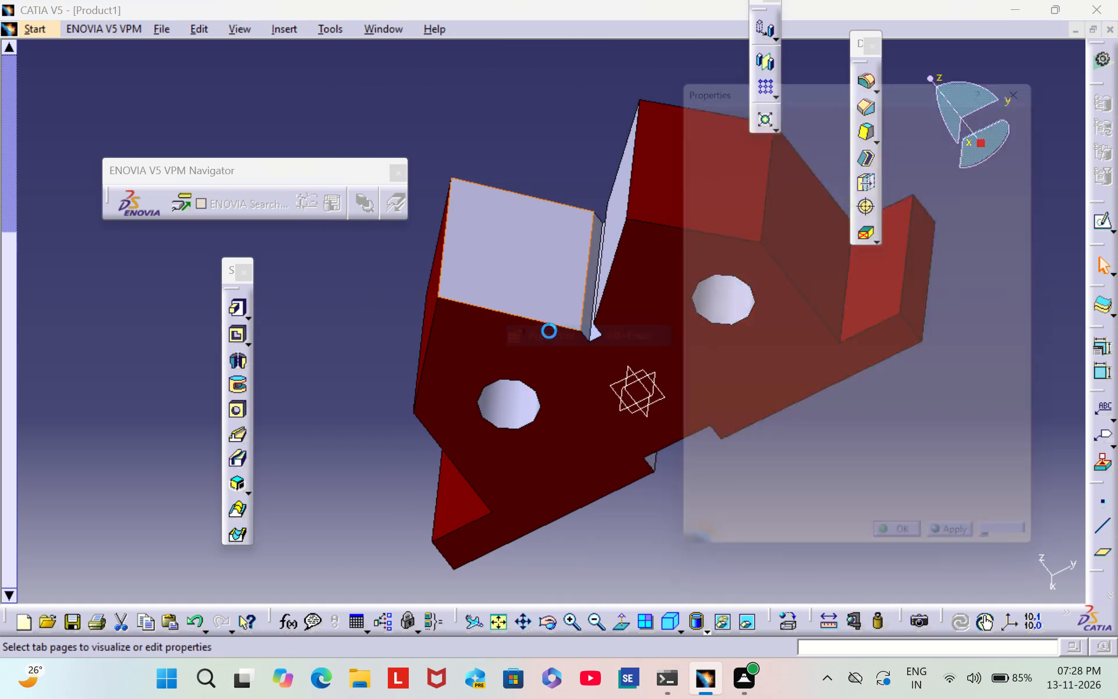
{"action": "left_click", "coordinate": [750, 186]}
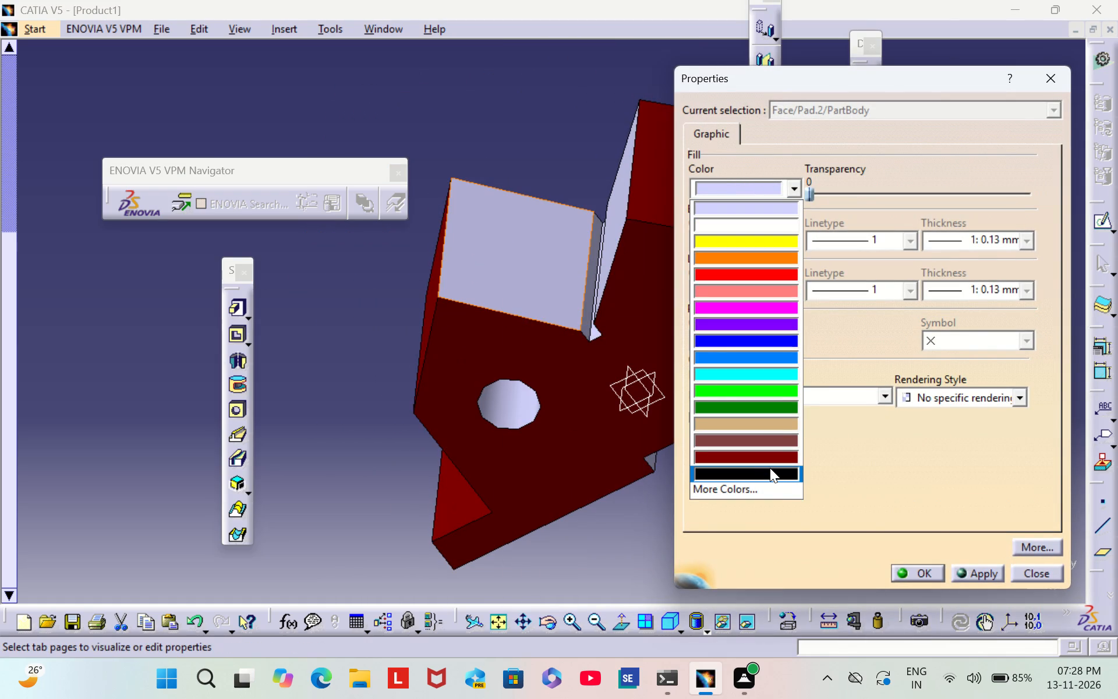
{"action": "left_click", "coordinate": [770, 464]}
{"action": "left_click", "coordinate": [921, 572]}
{"action": "left_click", "coordinate": [911, 509]}
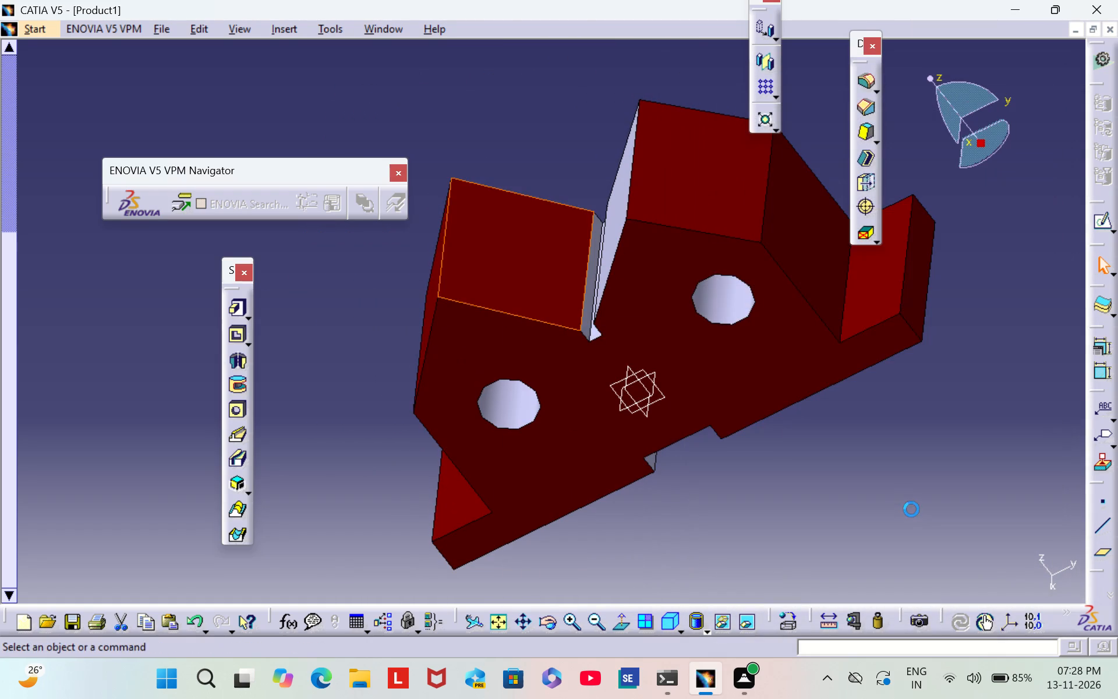
Set the fill color of the right peak's inner sloping face, facing the central groove, to dark red.
{"action": "middle_click_drag", "start_coordinate": [390, 382], "coordinate": [571, 396]}
{"action": "scroll", "coordinate": [390, 382], "scroll_direction": "down", "scroll_amount": 1}
{"action": "right_click_drag", "start_coordinate": [390, 382], "coordinate": [571, 396]}
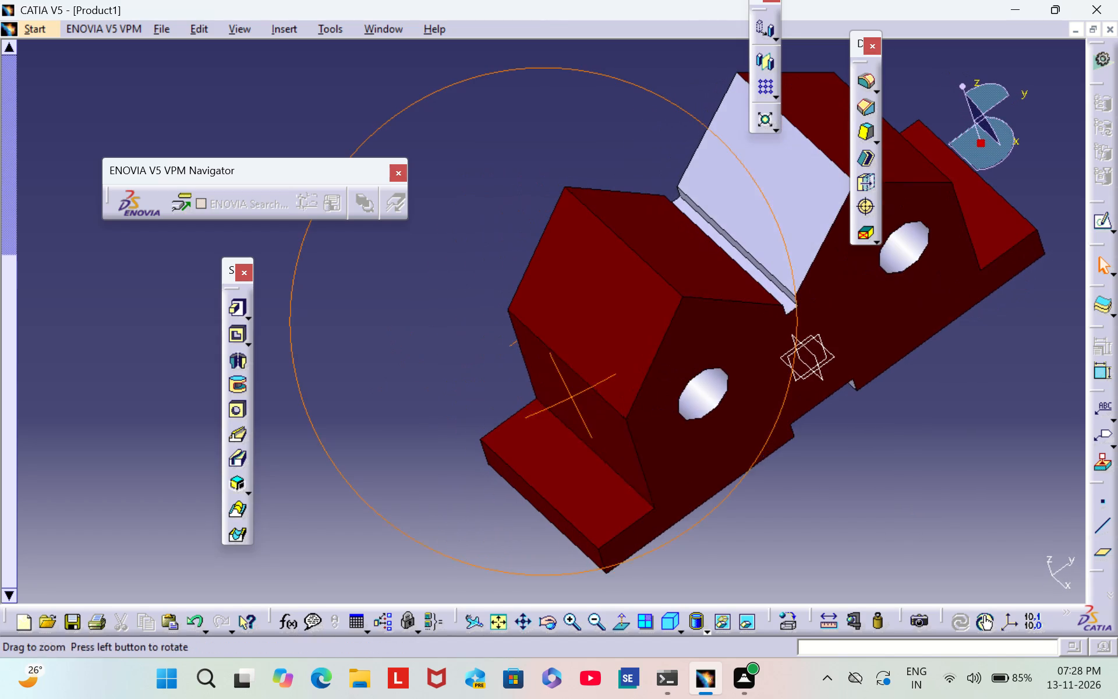
{"action": "middle_click_drag", "start_coordinate": [571, 396], "coordinate": [571, 397]}
{"action": "right_click", "coordinate": [787, 152]}
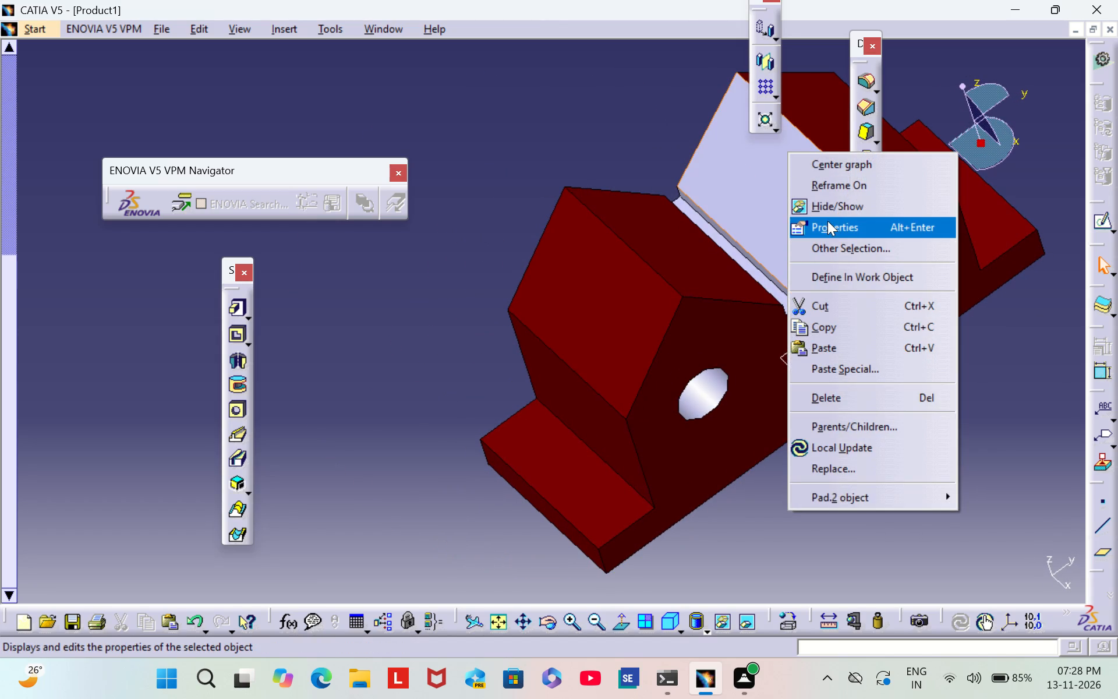
{"action": "left_click", "coordinate": [826, 223]}
{"action": "left_click", "coordinate": [751, 189]}
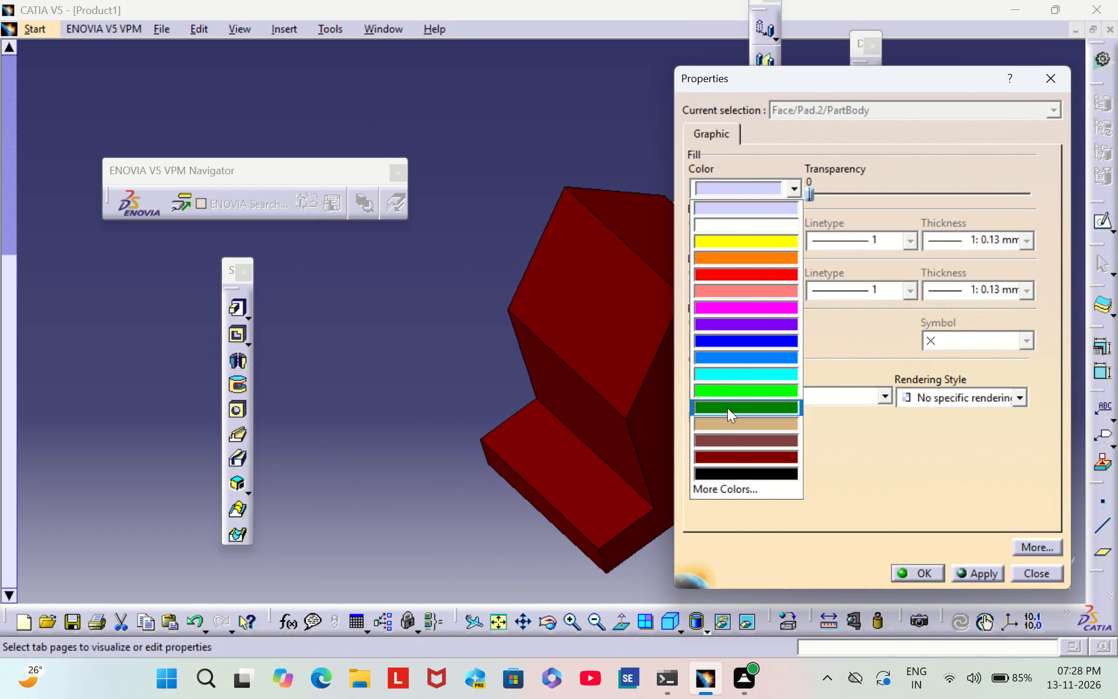
{"action": "left_click", "coordinate": [730, 465]}
{"action": "left_click", "coordinate": [777, 187]}
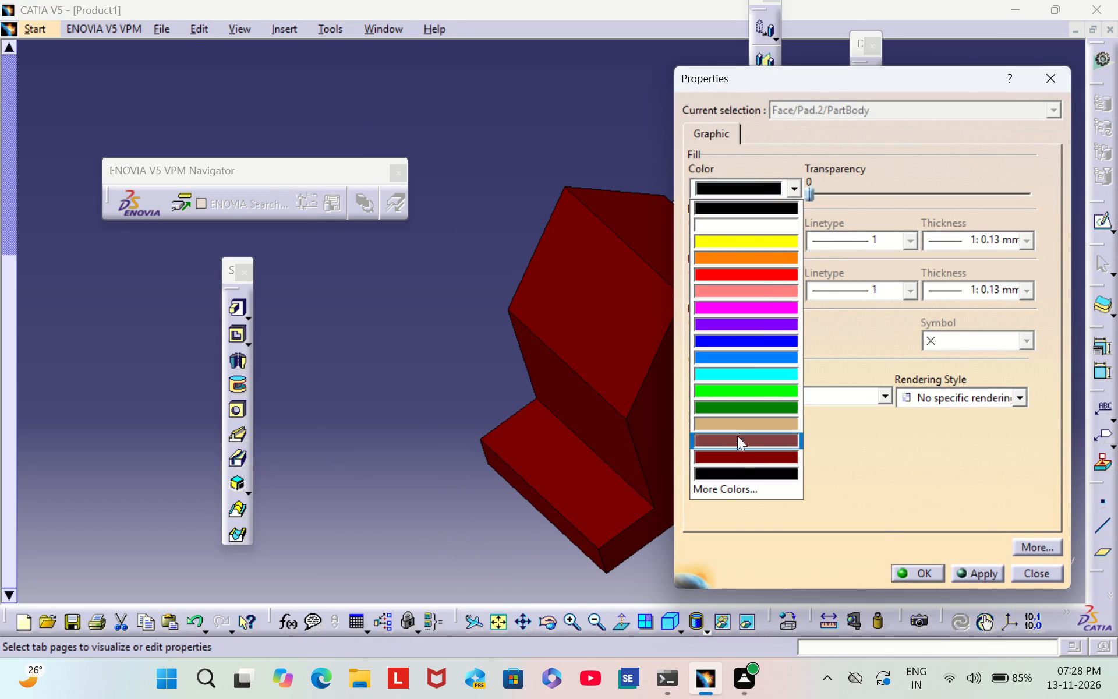
{"action": "left_click", "coordinate": [745, 454]}
{"action": "left_click", "coordinate": [914, 575]}
{"action": "left_click", "coordinate": [942, 489]}
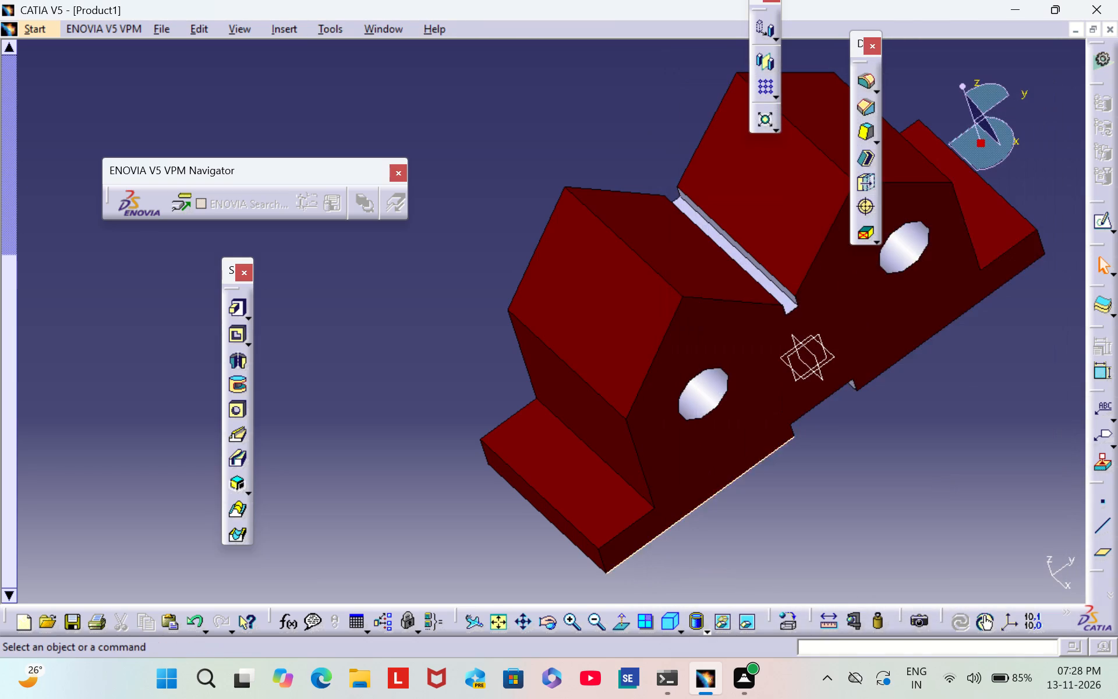
Set the fill color of the large uncolored rear profile face around the two holes to dark red.
{"action": "middle_click_drag", "start_coordinate": [440, 349], "coordinate": [741, 426]}
{"action": "scroll", "coordinate": [440, 348], "scroll_direction": "down", "scroll_amount": 1}
{"action": "right_click_drag", "start_coordinate": [440, 348], "coordinate": [740, 426]}
{"action": "scroll", "coordinate": [727, 433], "scroll_direction": "up", "scroll_amount": 1}
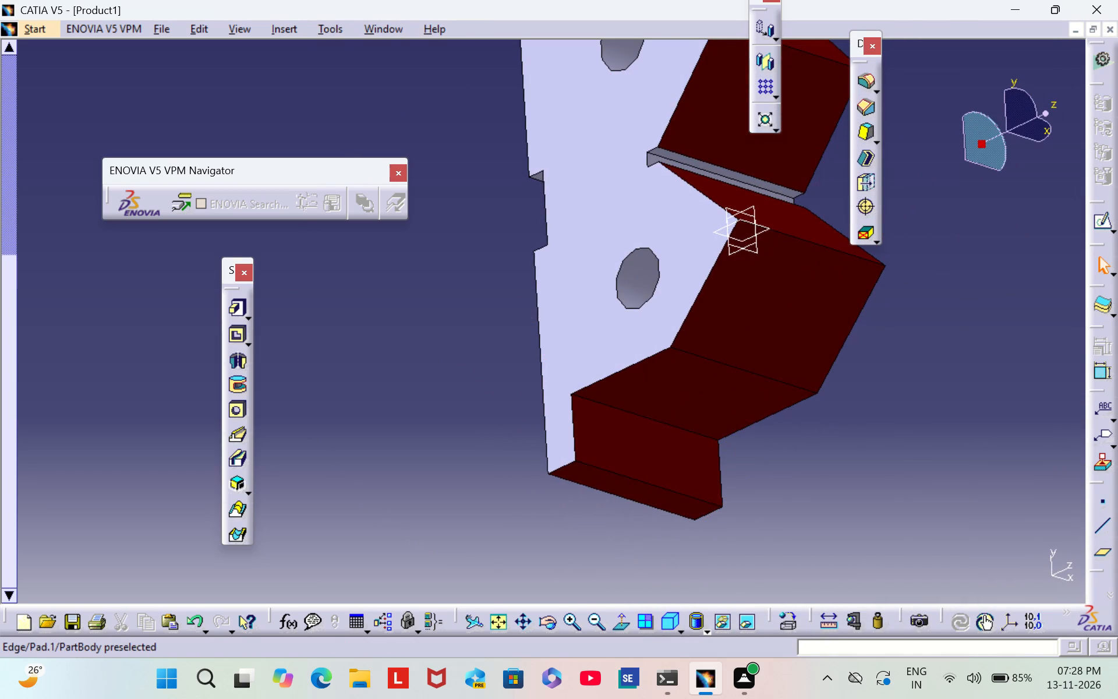
{"action": "right_click_drag", "start_coordinate": [510, 358], "coordinate": [510, 446]}
{"action": "middle_click_drag", "start_coordinate": [518, 329], "coordinate": [521, 386]}
{"action": "scroll", "coordinate": [518, 348], "scroll_direction": "down", "scroll_amount": 1}
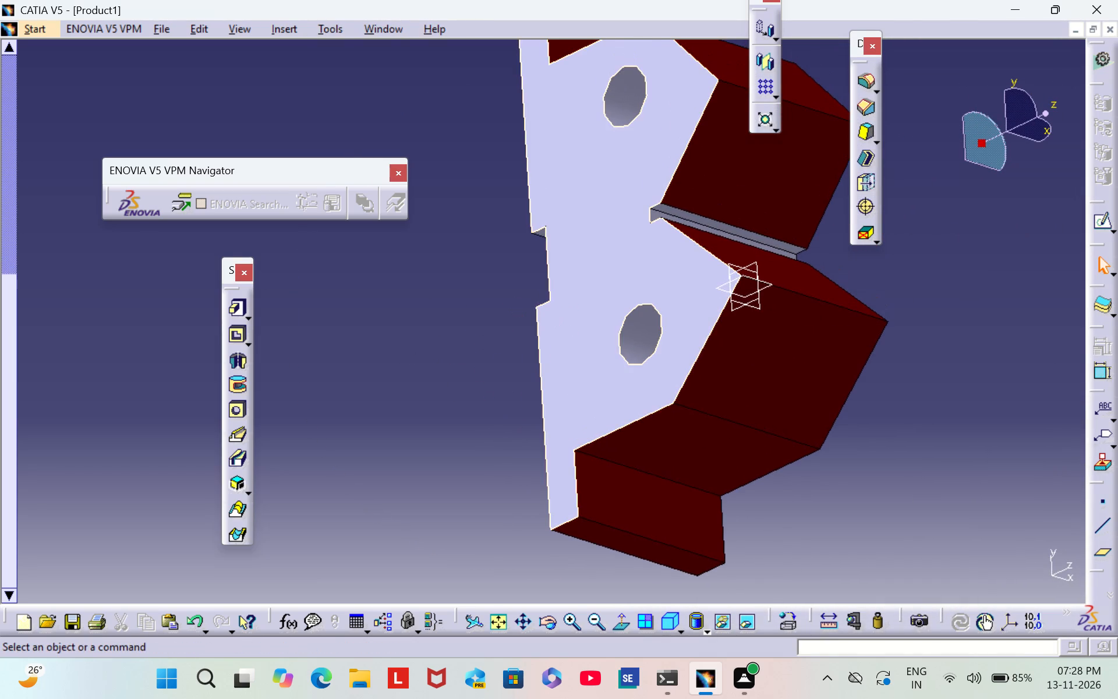
{"action": "right_click", "coordinate": [602, 270]}
{"action": "left_click", "coordinate": [687, 349]}
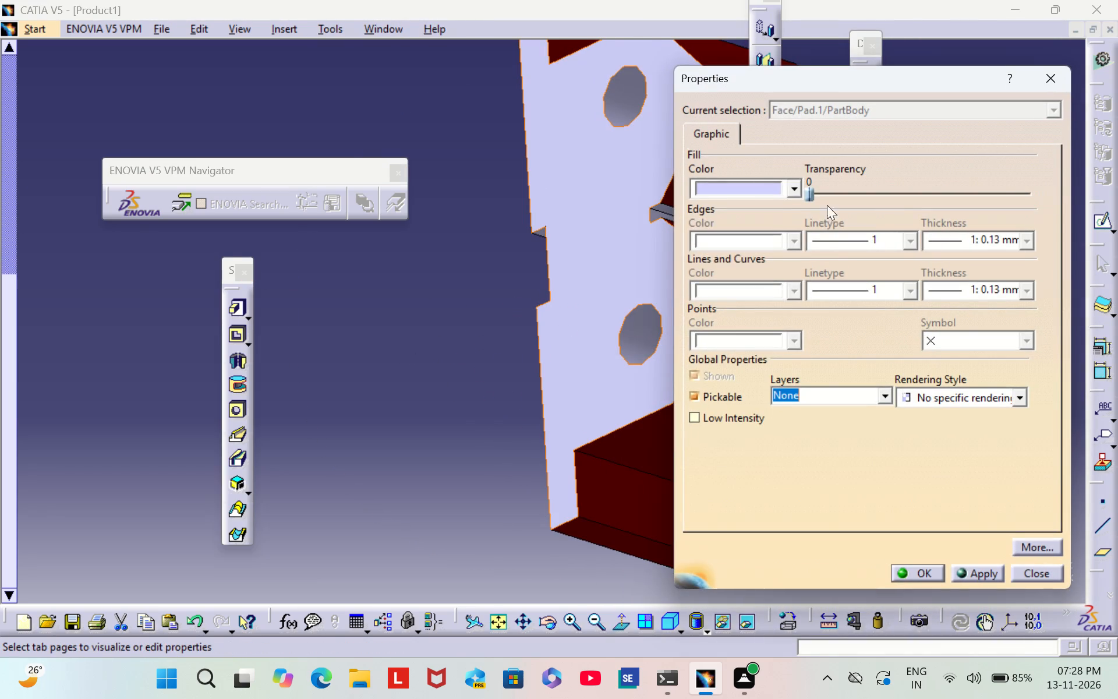
{"action": "left_click", "coordinate": [781, 185]}
{"action": "left_click", "coordinate": [741, 463]}
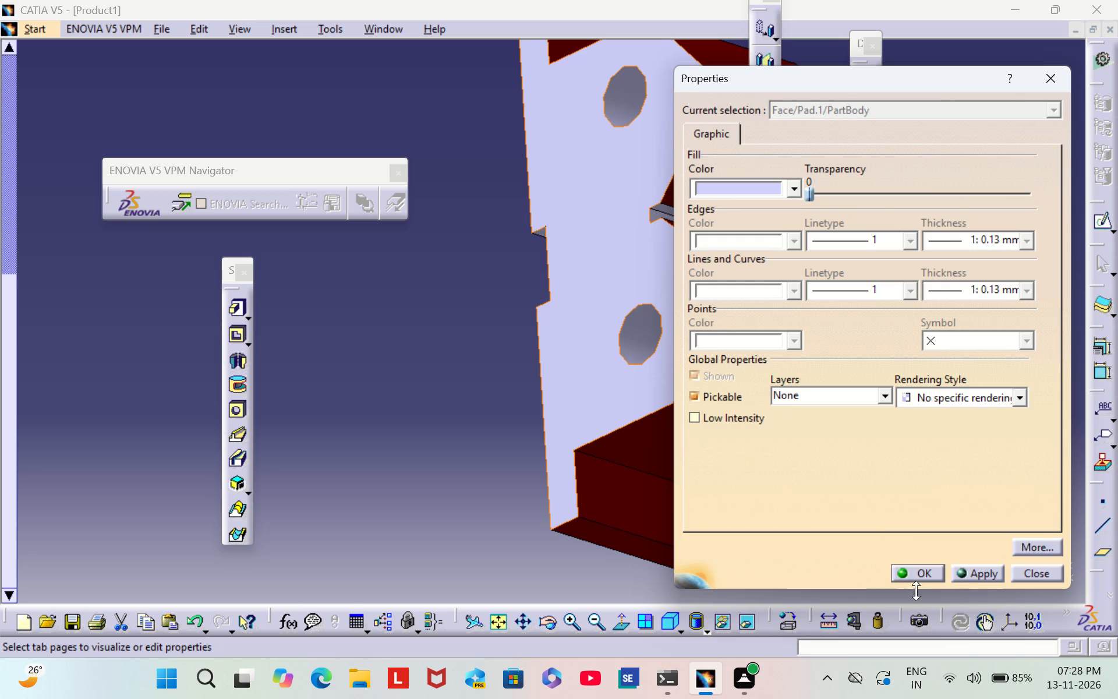
{"action": "left_click", "coordinate": [926, 569]}
{"action": "left_click", "coordinate": [468, 363]}
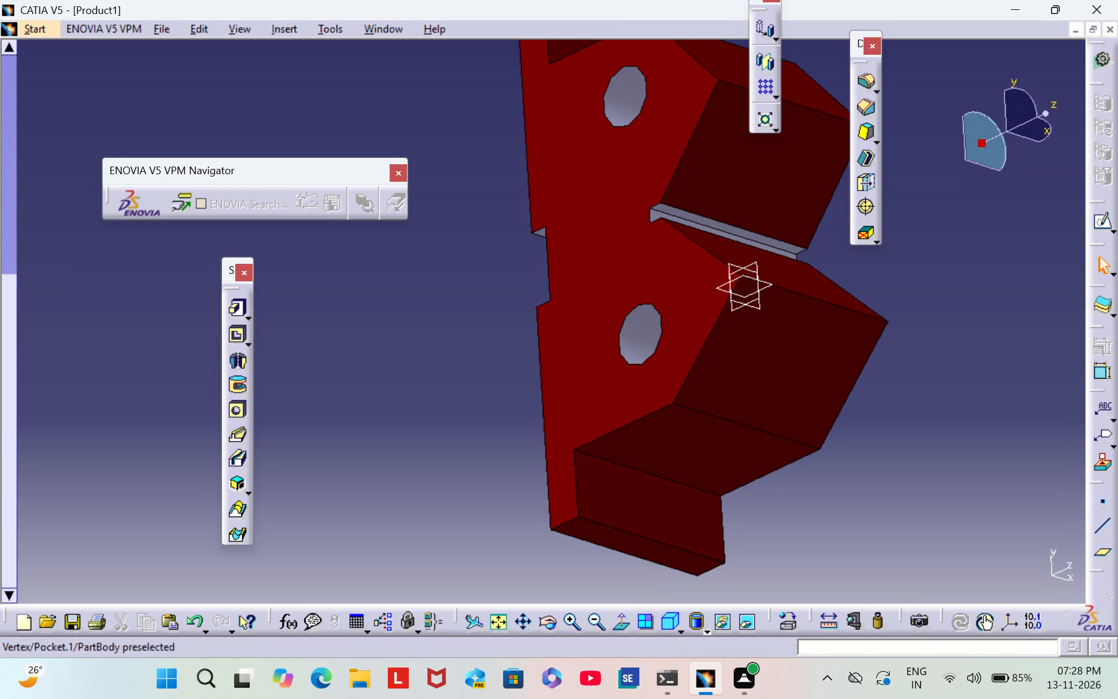
Set the fill color of the floor face of the small groove between the two peaks to dark red.
{"action": "left_click", "coordinate": [567, 620]}
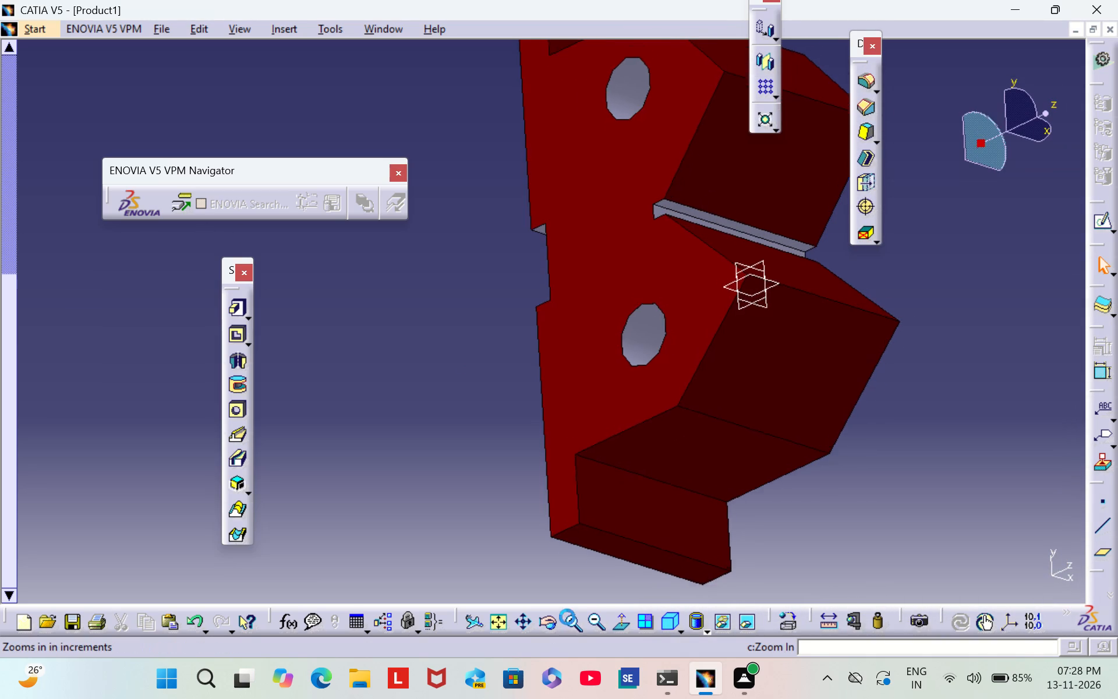
{"action": "triple_click", "coordinate": [567, 616]}
{"action": "middle_click_drag", "start_coordinate": [500, 144], "coordinate": [331, 308]}
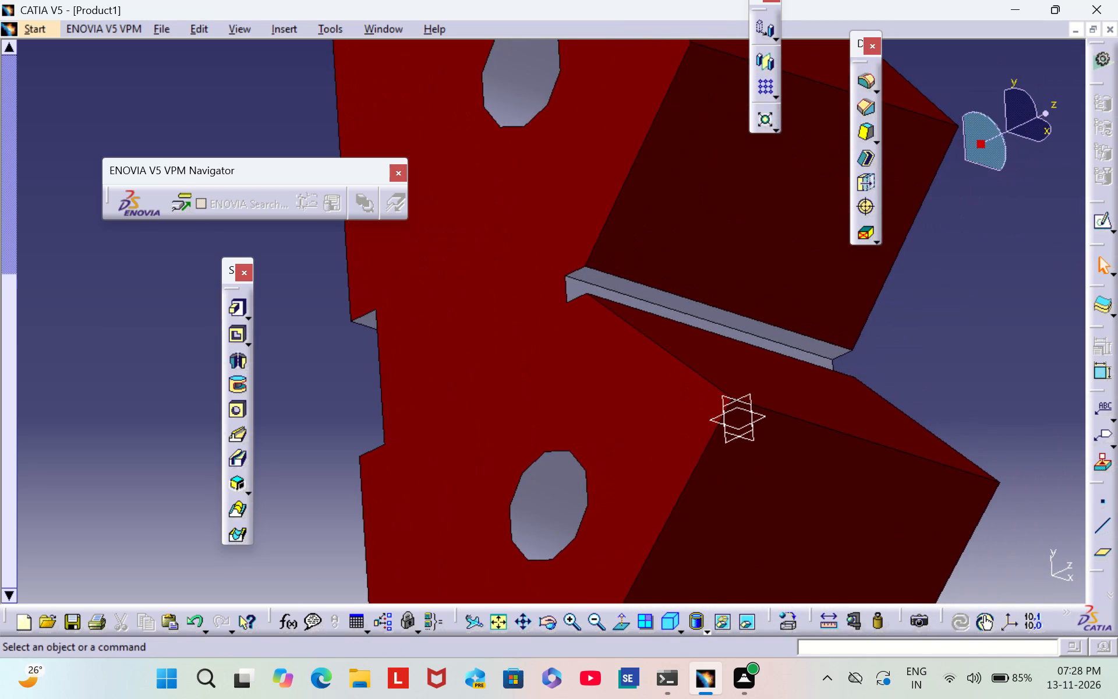
{"action": "middle_click_drag", "start_coordinate": [344, 307], "coordinate": [482, 409]}
{"action": "scroll", "coordinate": [345, 306], "scroll_direction": "down", "scroll_amount": 1}
{"action": "right_click_drag", "start_coordinate": [345, 306], "coordinate": [482, 409]}
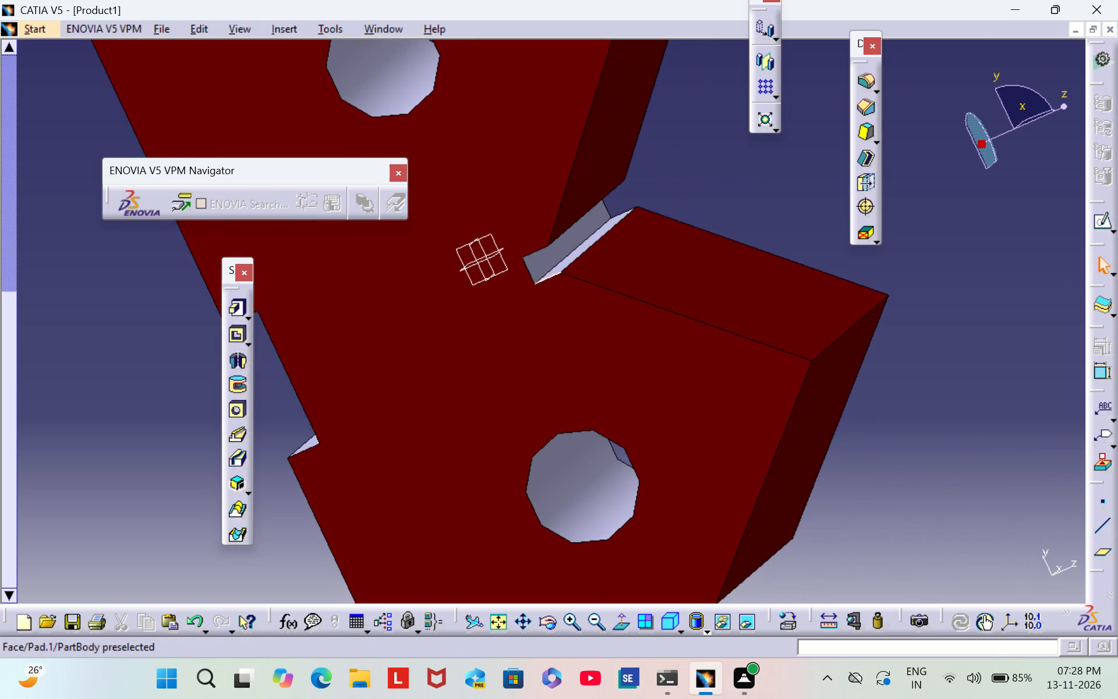
{"action": "right_click", "coordinate": [537, 266]}
{"action": "left_click", "coordinate": [621, 337]}
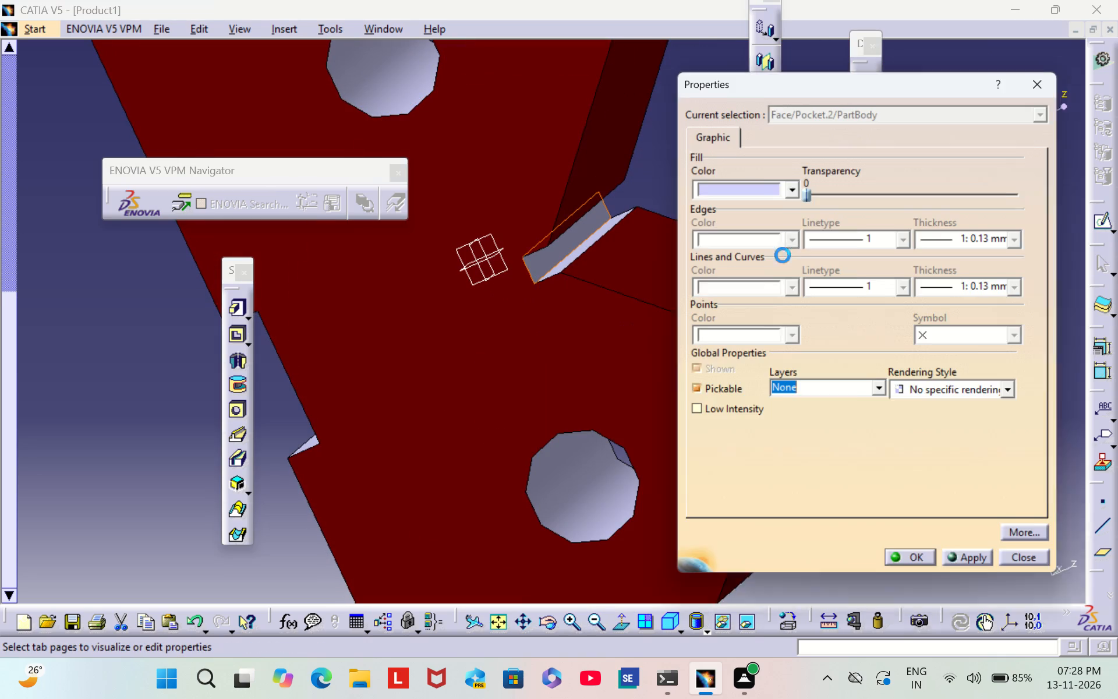
{"action": "left_click", "coordinate": [763, 195]}
{"action": "left_click", "coordinate": [716, 450]}
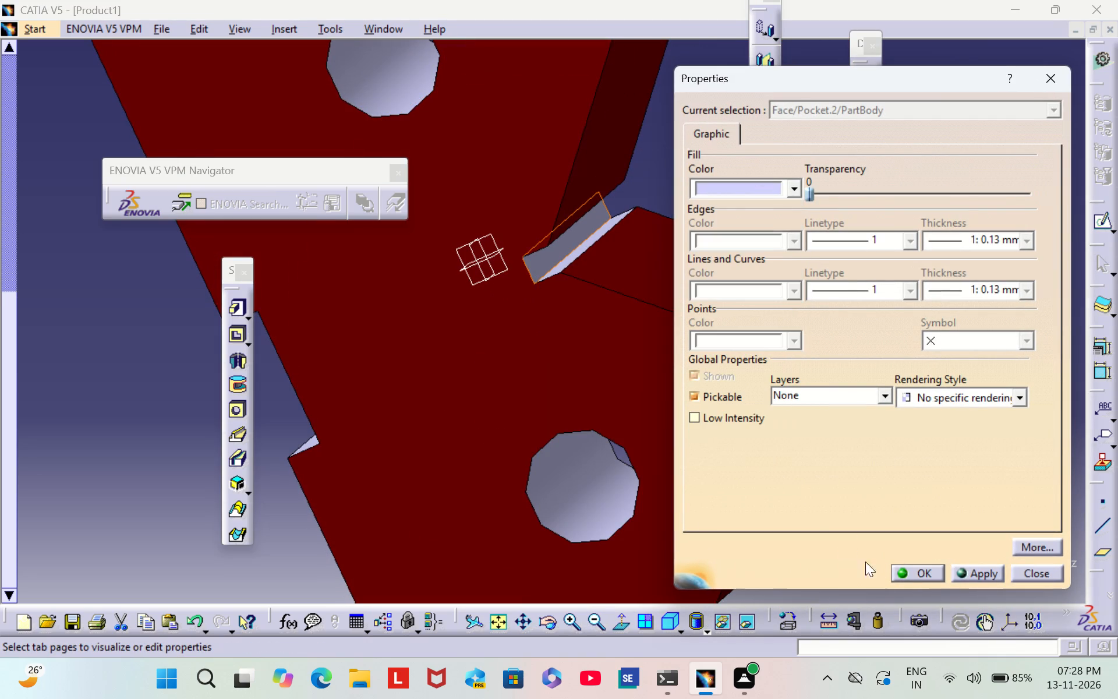
{"action": "left_click", "coordinate": [908, 572]}
{"action": "left_click", "coordinate": [862, 326]}
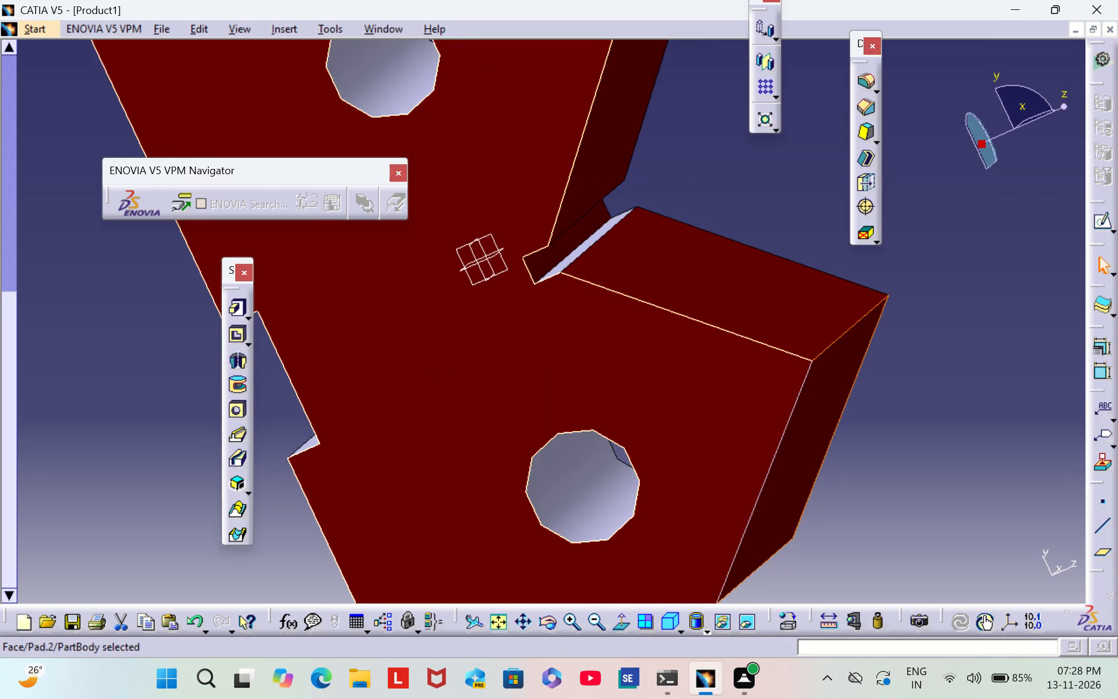
Set the fill color of the central groove's side wall next to the left peak to dark red.
{"action": "middle_click_drag", "start_coordinate": [440, 372], "coordinate": [579, 396]}
{"action": "scroll", "coordinate": [440, 372], "scroll_direction": "down", "scroll_amount": 1}
{"action": "right_click_drag", "start_coordinate": [441, 372], "coordinate": [579, 396]}
{"action": "middle_click_drag", "start_coordinate": [904, 355], "coordinate": [941, 377]}
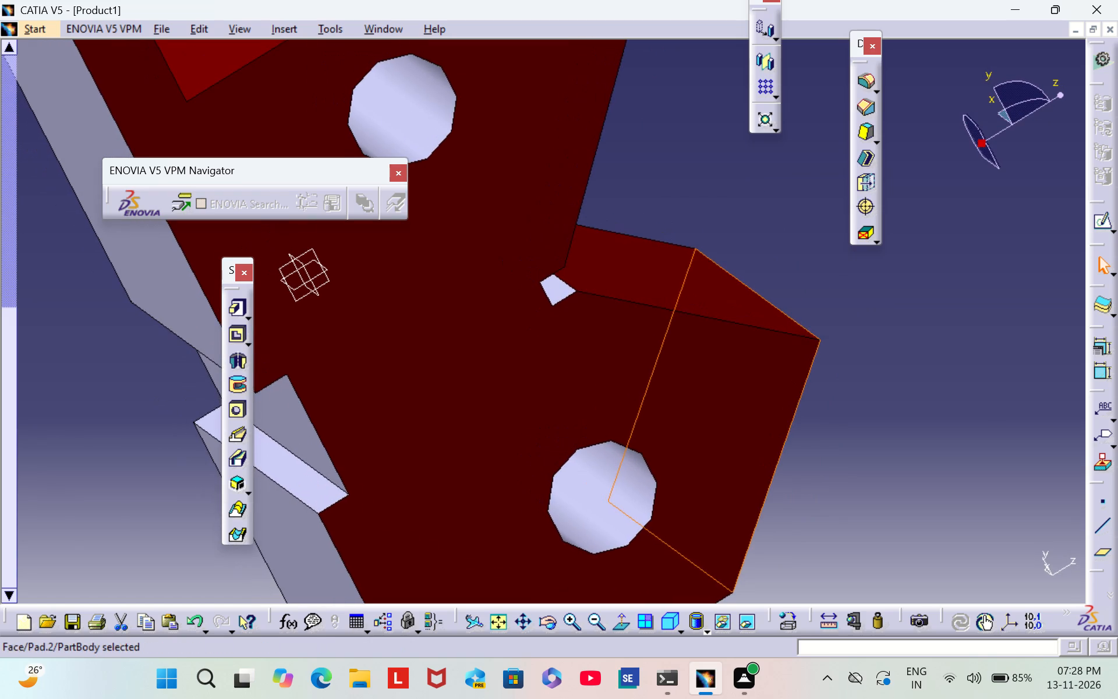
{"action": "left_click", "coordinate": [926, 334]}
{"action": "right_click", "coordinate": [556, 287]}
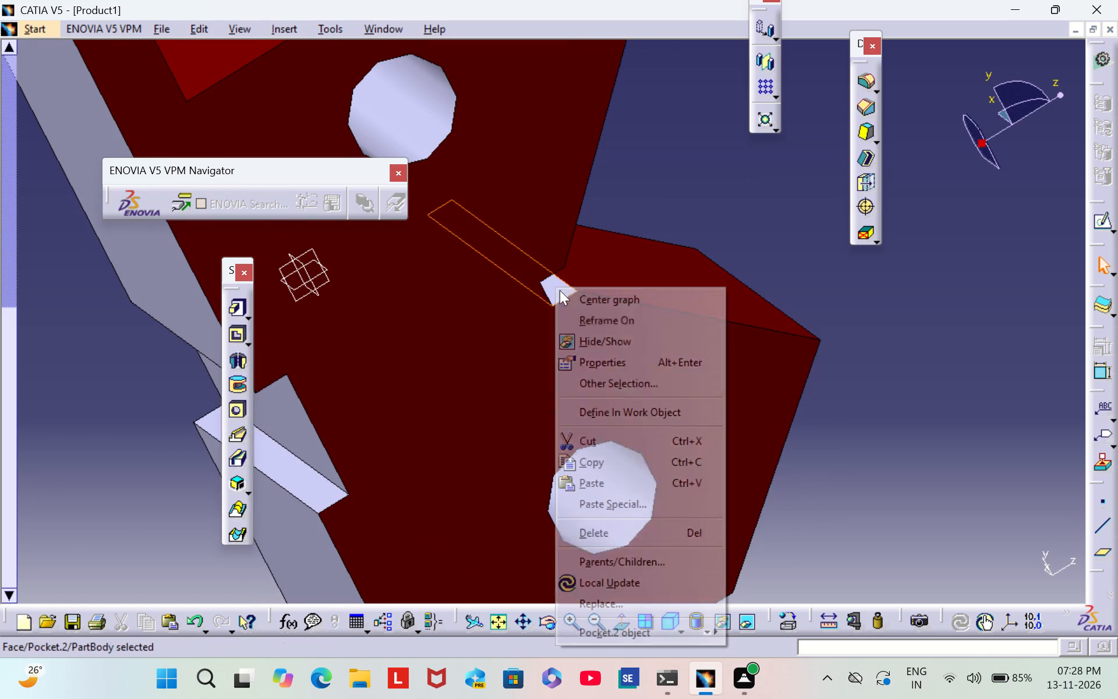
{"action": "left_click", "coordinate": [643, 361]}
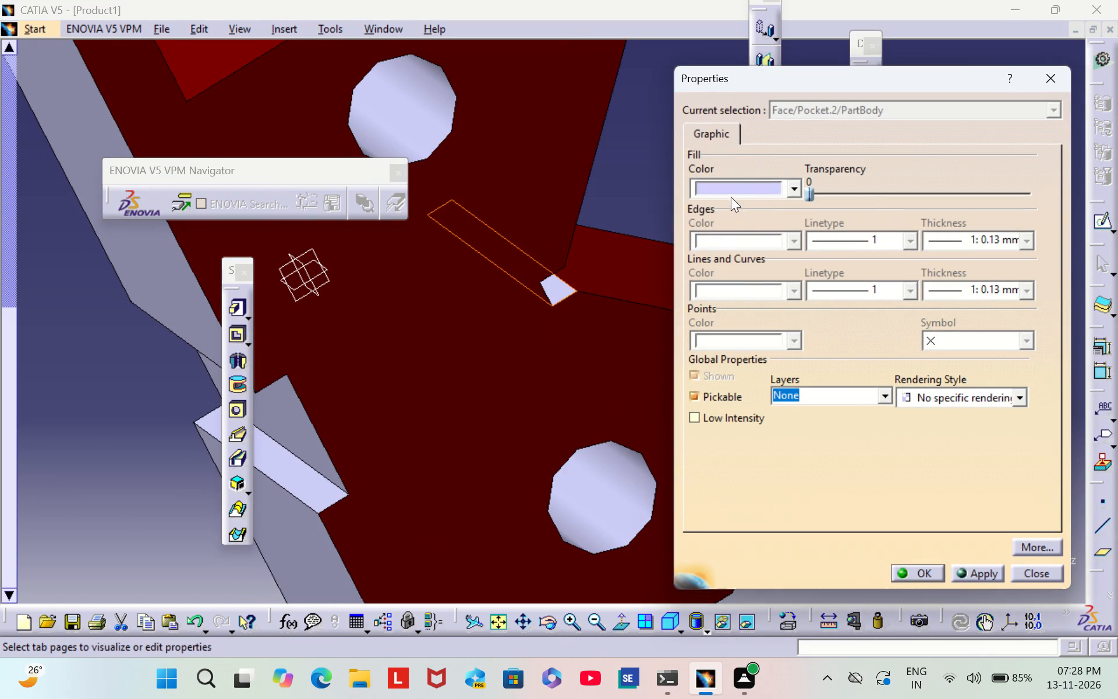
{"action": "left_click", "coordinate": [730, 192]}
{"action": "left_click", "coordinate": [723, 453]}
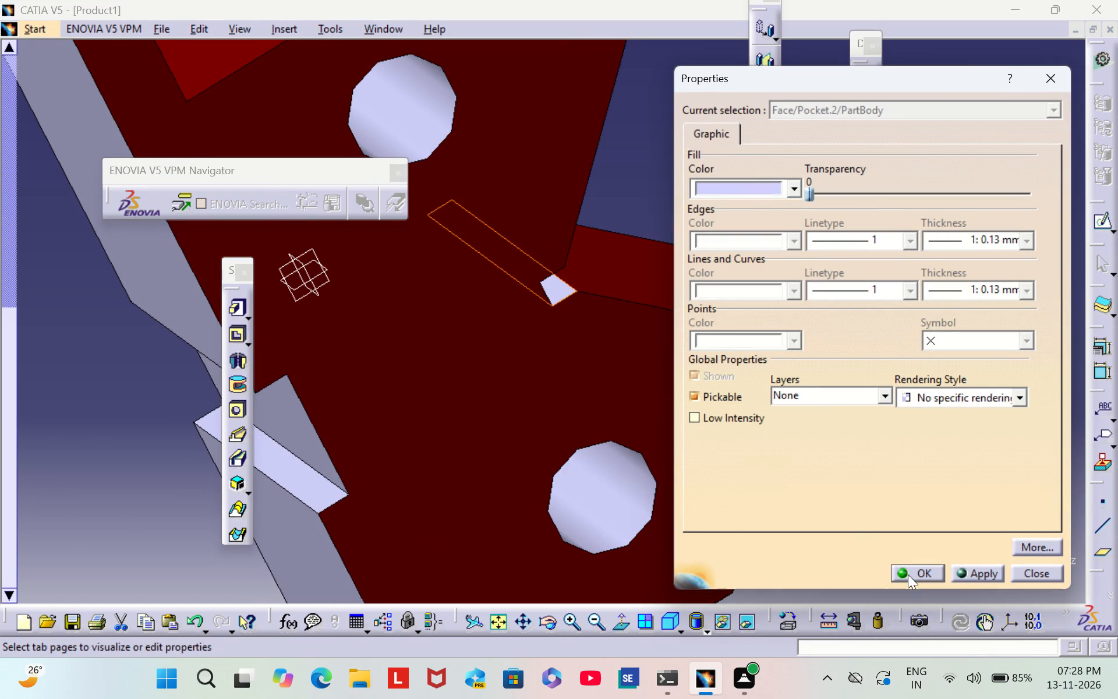
{"action": "left_click", "coordinate": [910, 575]}
{"action": "left_click", "coordinate": [917, 449]}
Set the fill color of the central groove's side wall next to the right peak to dark red.
{"action": "middle_click_drag", "start_coordinate": [889, 394], "coordinate": [640, 319]}
{"action": "right_click_drag", "start_coordinate": [883, 387], "coordinate": [640, 319]}
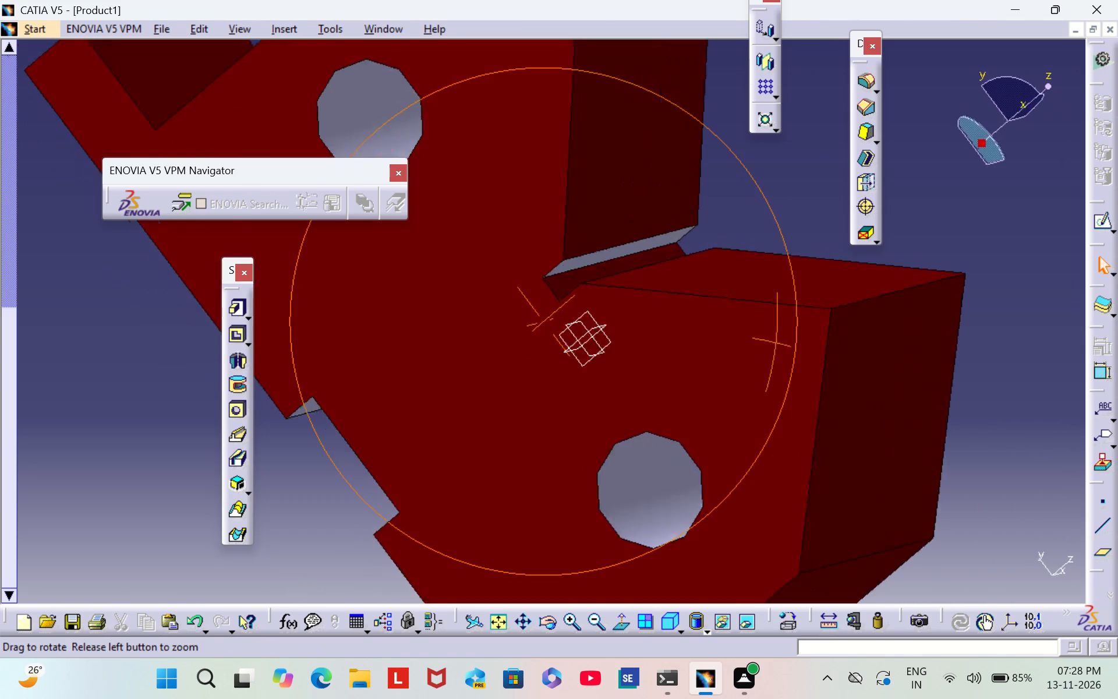
{"action": "right_click_drag", "start_coordinate": [640, 319], "coordinate": [546, 301]}
{"action": "middle_click_drag", "start_coordinate": [640, 319], "coordinate": [546, 301]}
{"action": "right_click", "coordinate": [574, 266]}
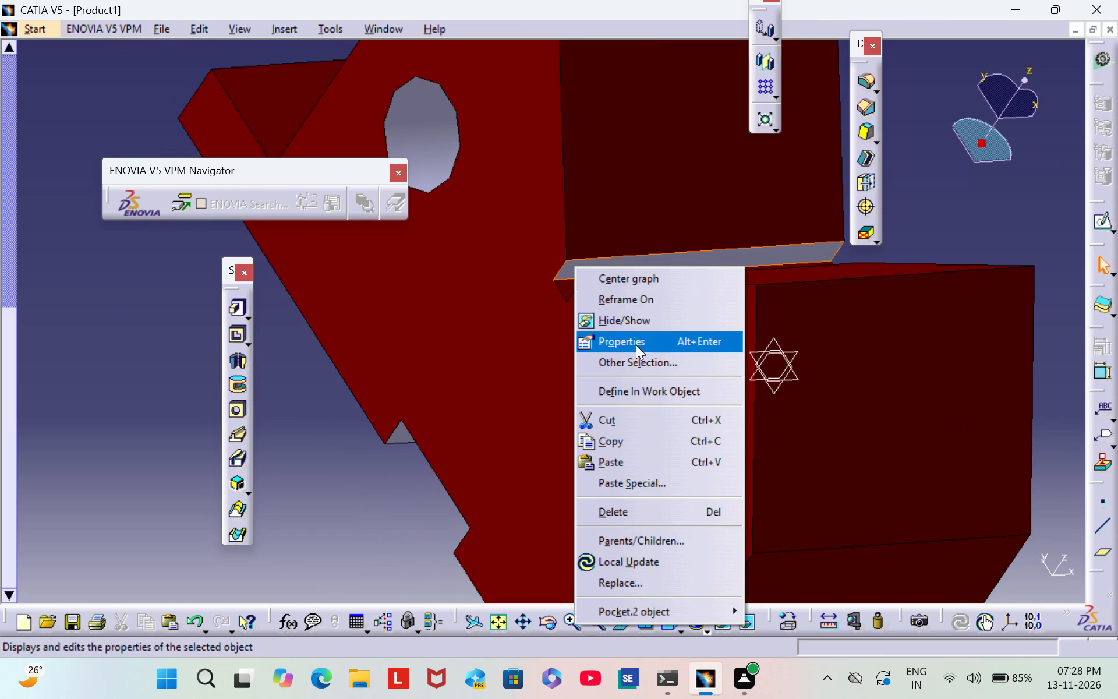
{"action": "left_click", "coordinate": [636, 345]}
{"action": "left_click", "coordinate": [721, 185]}
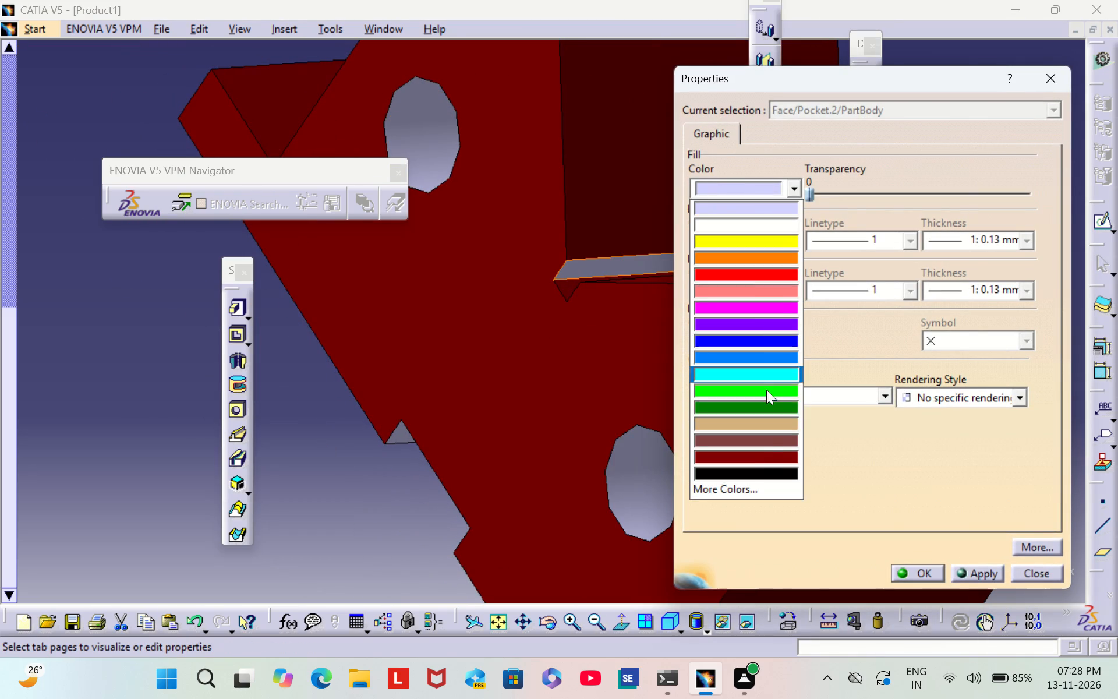
{"action": "left_click", "coordinate": [765, 456]}
{"action": "left_click", "coordinate": [912, 577]}
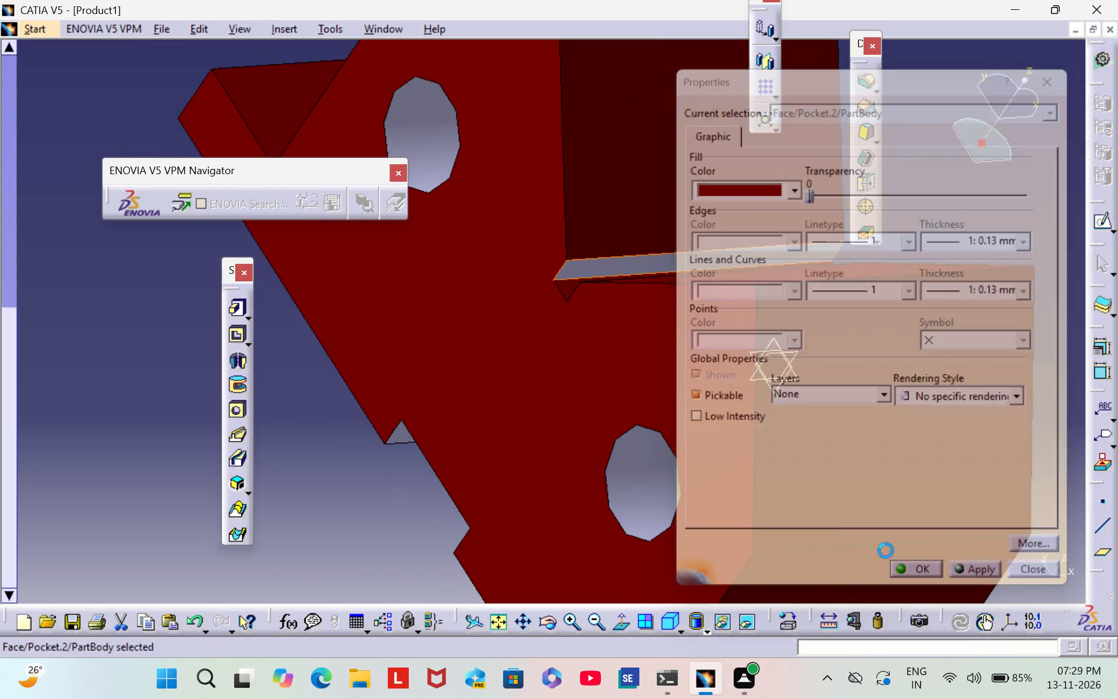
{"action": "left_click", "coordinate": [342, 468]}
Set the fill color of the base's underside face on the right-peak side of the bottom notch to dark red.
{"action": "middle_click_drag", "start_coordinate": [338, 465], "coordinate": [668, 288]}
{"action": "scroll", "coordinate": [338, 465], "scroll_direction": "down", "scroll_amount": 1}
{"action": "right_click_drag", "start_coordinate": [341, 465], "coordinate": [668, 288]}
{"action": "middle_click_drag", "start_coordinate": [512, 451], "coordinate": [684, 186]}
{"action": "right_click", "coordinate": [449, 331]}
{"action": "left_click", "coordinate": [515, 368]}
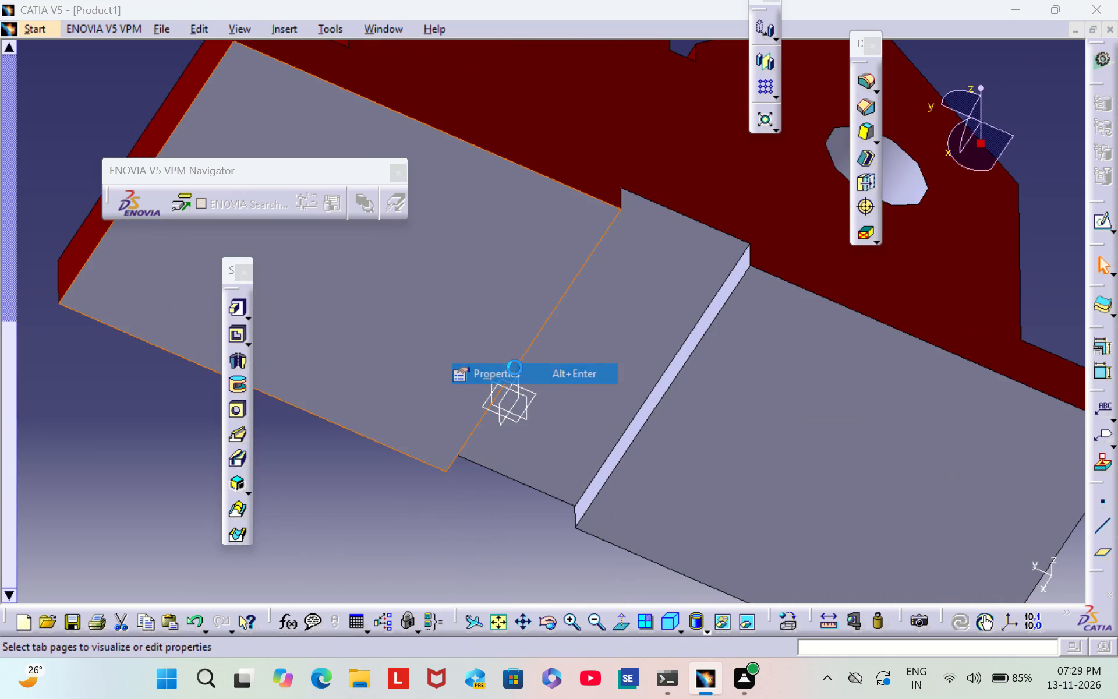
{"action": "left_click", "coordinate": [723, 182]}
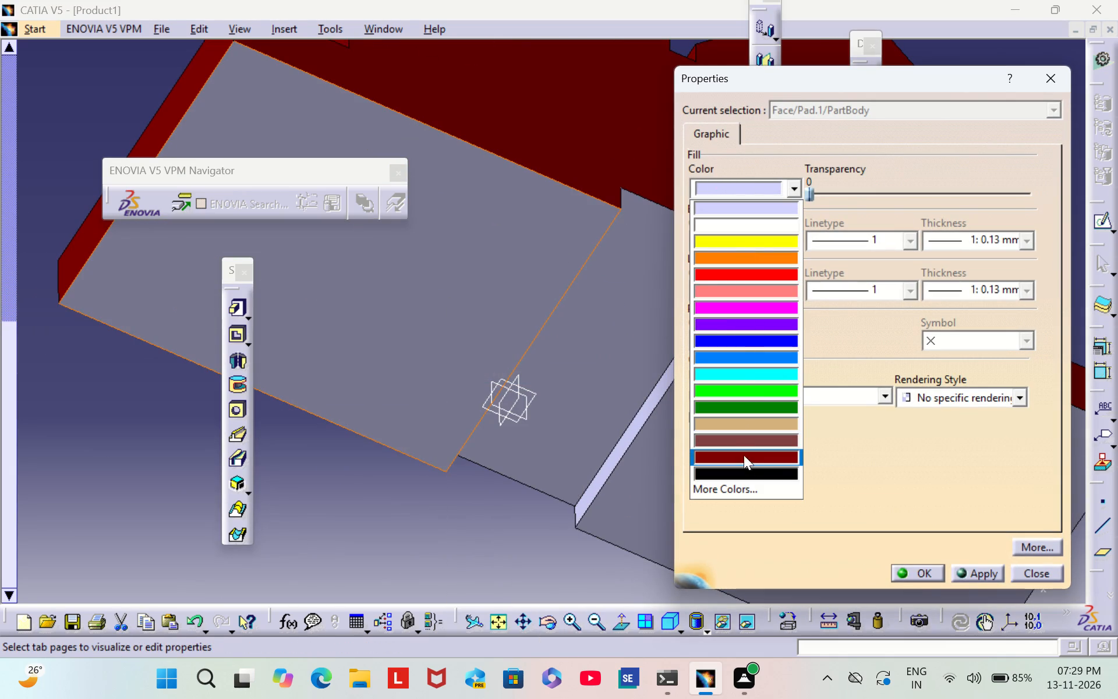
{"action": "left_click", "coordinate": [746, 459]}
{"action": "left_click", "coordinate": [919, 572]}
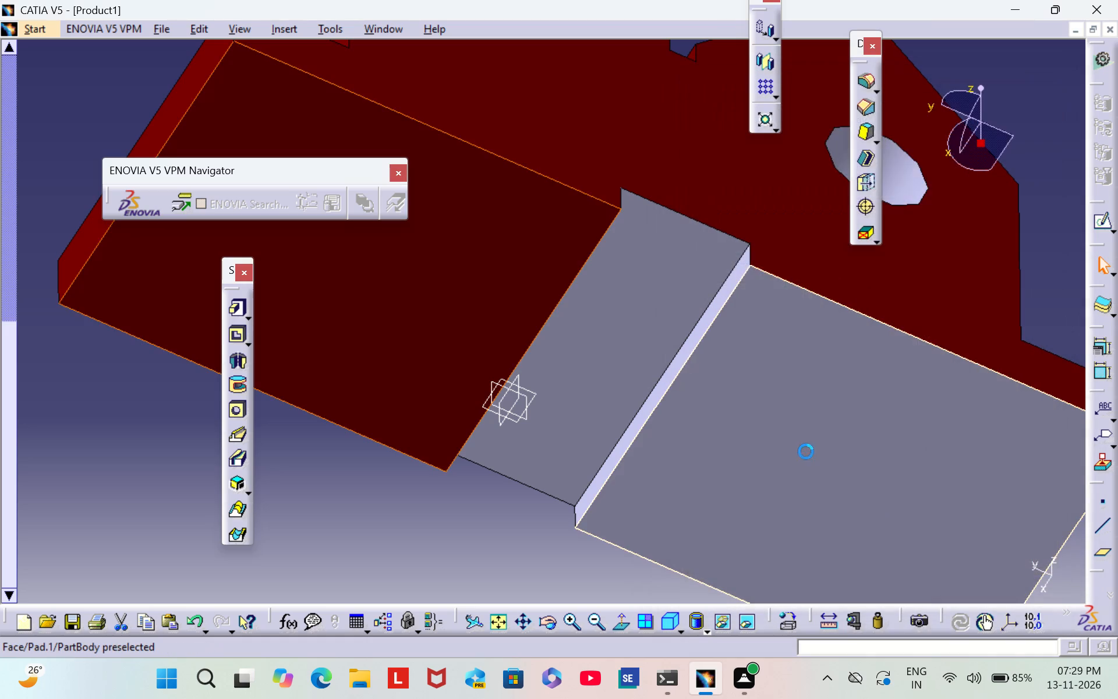
Set the fill color of the base's underside face on the left-peak side of the bottom notch to dark red.
{"action": "right_click", "coordinate": [788, 440]}
{"action": "left_click", "coordinate": [819, 161]}
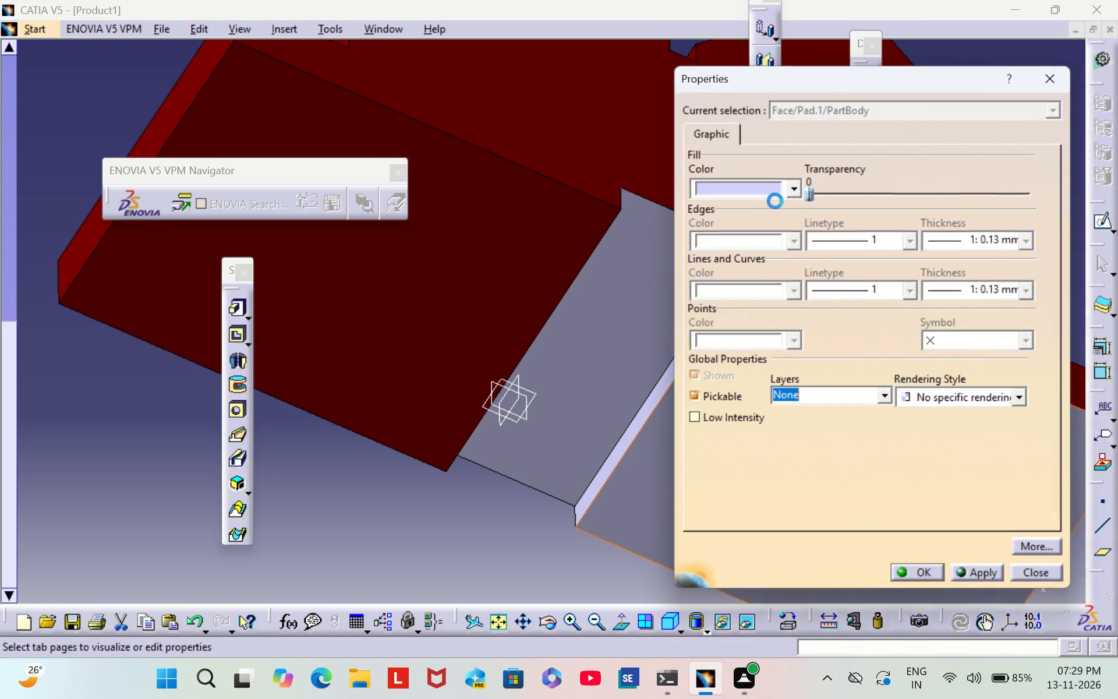
{"action": "left_click", "coordinate": [769, 189]}
{"action": "left_click", "coordinate": [761, 455]}
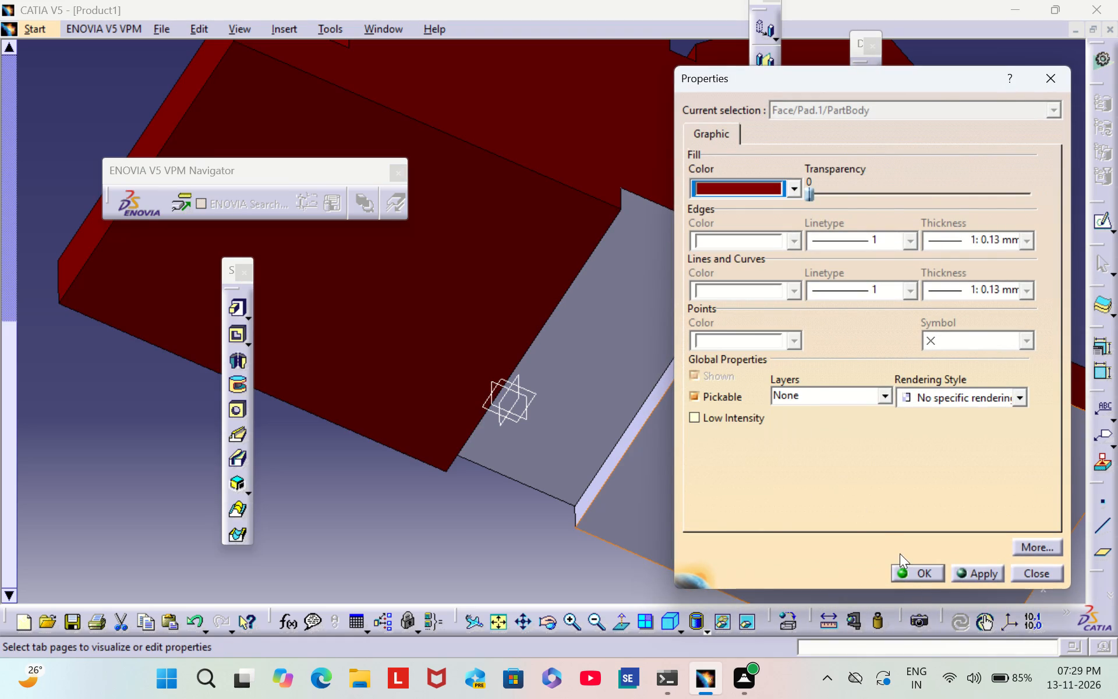
{"action": "left_click", "coordinate": [918, 571]}
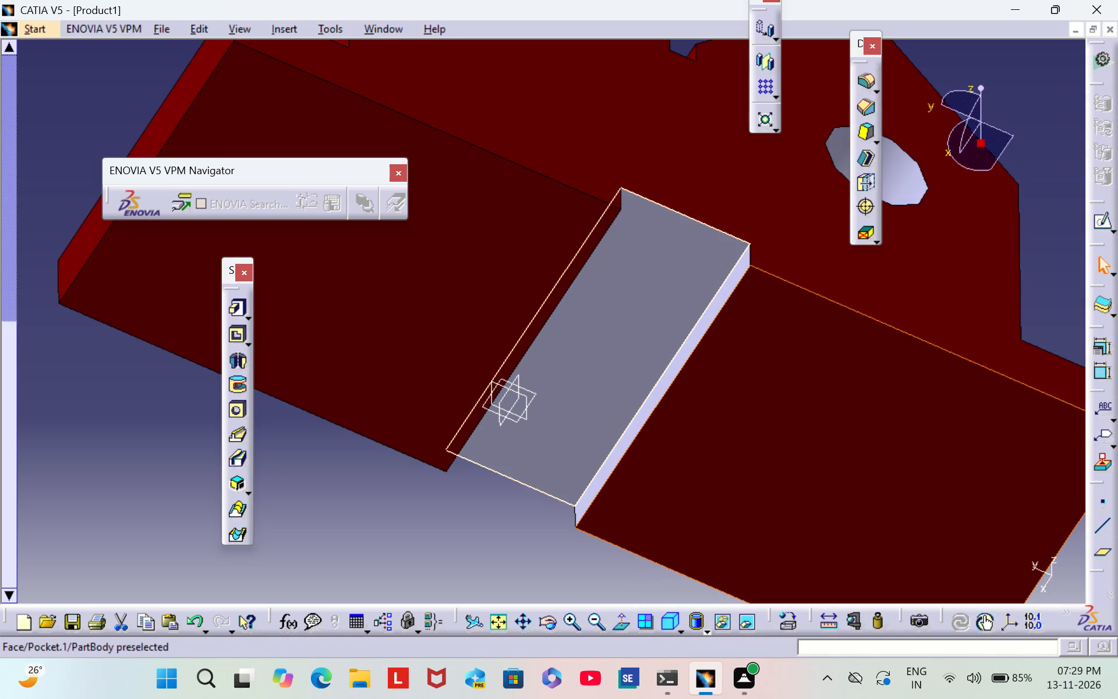
Set the fill color of the wide recessed face inside the bottom notch to dark red.
{"action": "right_click", "coordinate": [653, 338]}
{"action": "left_click", "coordinate": [710, 375]}
{"action": "left_click", "coordinate": [747, 193]}
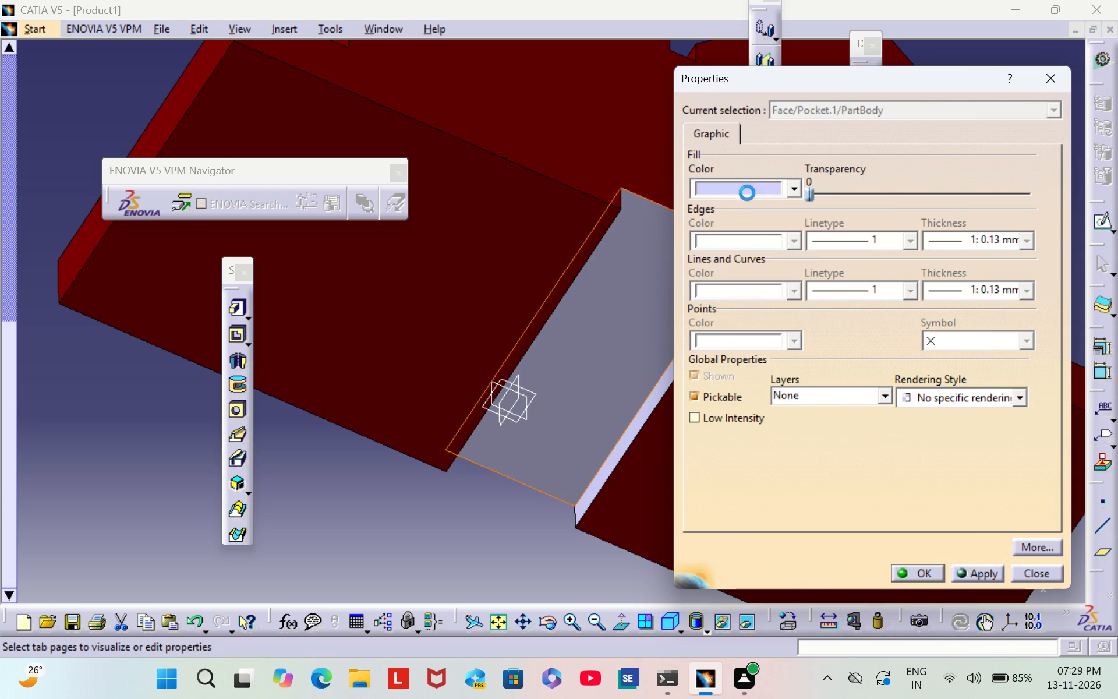
{"action": "left_click", "coordinate": [752, 453]}
{"action": "left_click", "coordinate": [905, 569]}
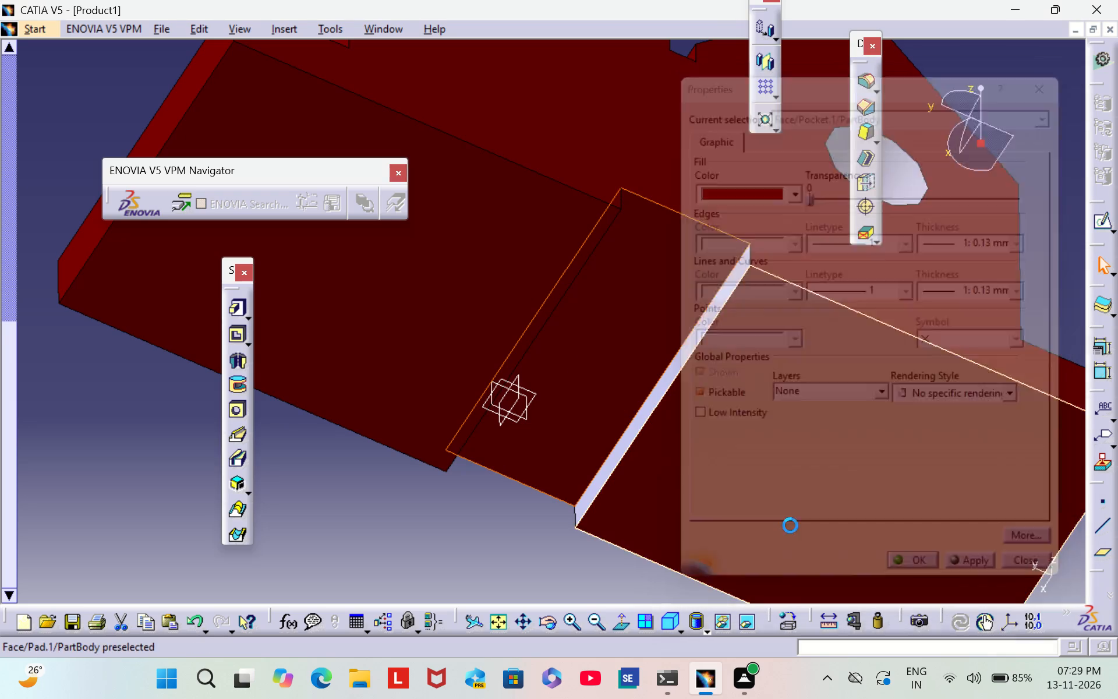
Set the fill color of the uncolored side wall exposed in the bottom notch to dark red.
{"action": "scroll", "coordinate": [493, 504], "scroll_direction": "down", "scroll_amount": 1}
{"action": "middle_click_drag", "start_coordinate": [493, 504], "coordinate": [656, 500]}
{"action": "right_click_drag", "start_coordinate": [496, 503], "coordinate": [656, 500]}
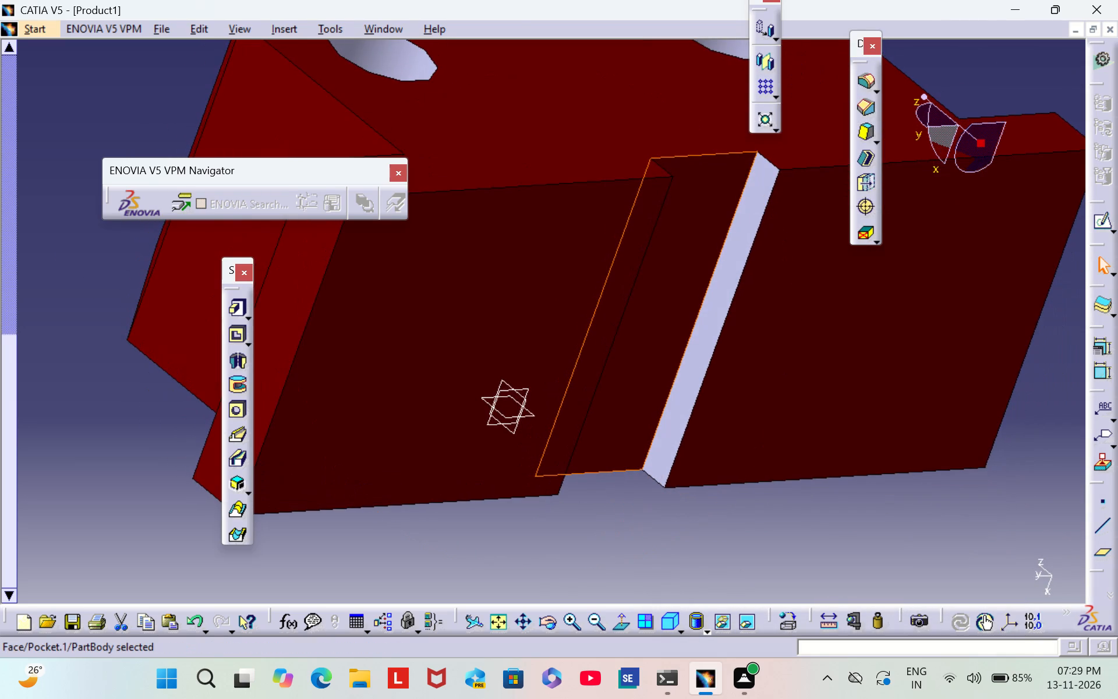
{"action": "right_click", "coordinate": [744, 234]}
{"action": "left_click", "coordinate": [793, 316]}
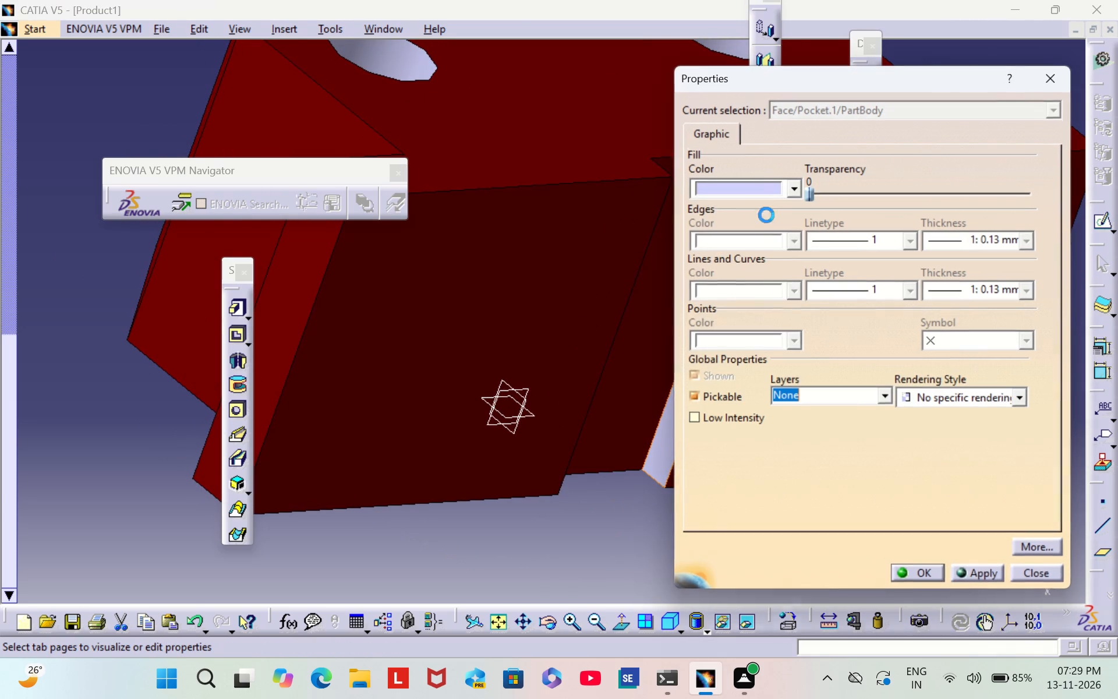
{"action": "left_click", "coordinate": [758, 192]}
{"action": "left_click", "coordinate": [760, 450]}
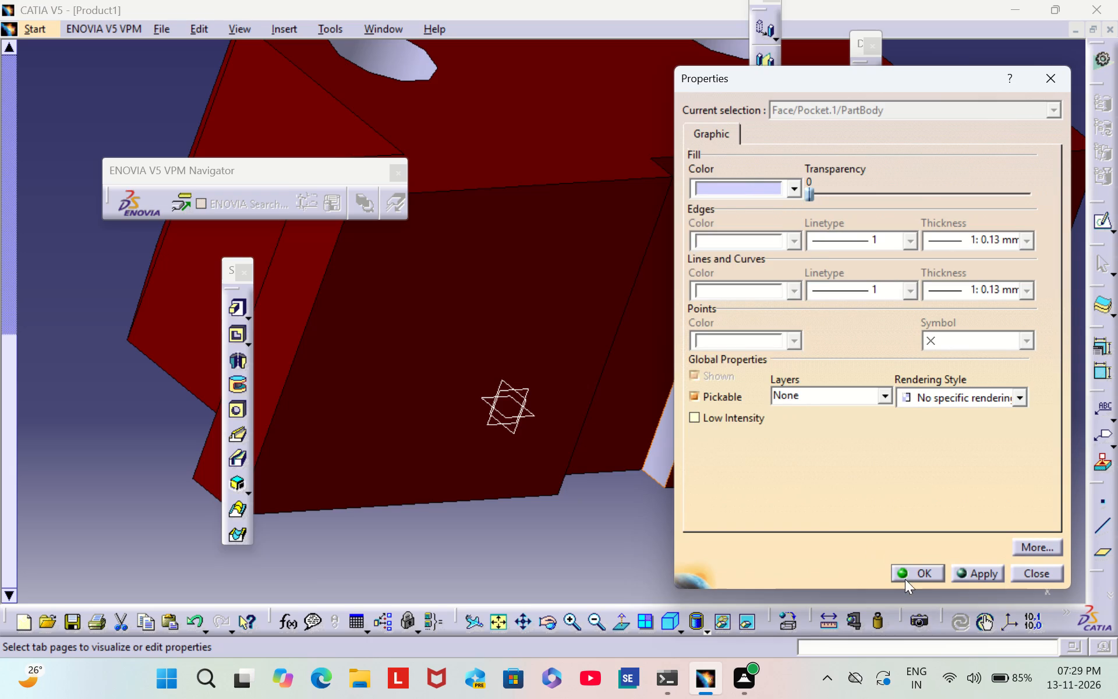
{"action": "left_click", "coordinate": [911, 564]}
Set the fill color of the bottom notch's opposite, remaining uncolored side wall to dark red.
{"action": "scroll", "coordinate": [896, 514], "scroll_direction": "down", "scroll_amount": 1}
{"action": "middle_click_drag", "start_coordinate": [896, 514], "coordinate": [576, 409]}
{"action": "right_click_drag", "start_coordinate": [895, 511], "coordinate": [576, 409]}
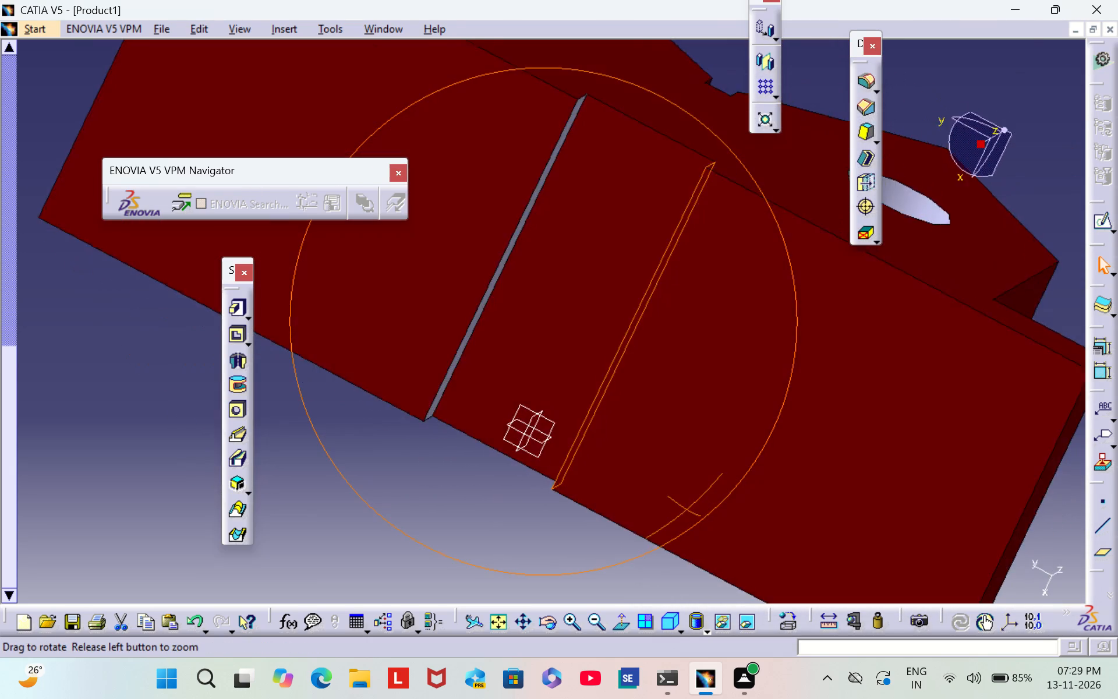
{"action": "right_click_drag", "start_coordinate": [576, 409], "coordinate": [521, 397]}
{"action": "middle_click_drag", "start_coordinate": [576, 409], "coordinate": [521, 397]}
{"action": "right_click", "coordinate": [472, 277]}
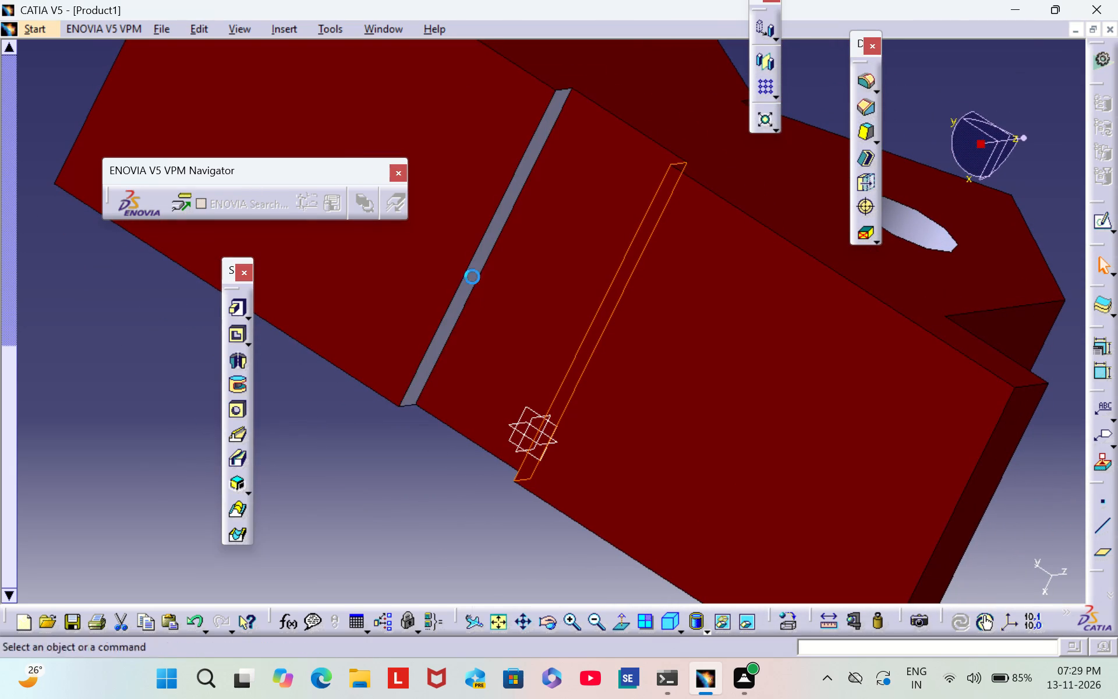
{"action": "left_click", "coordinate": [553, 352]}
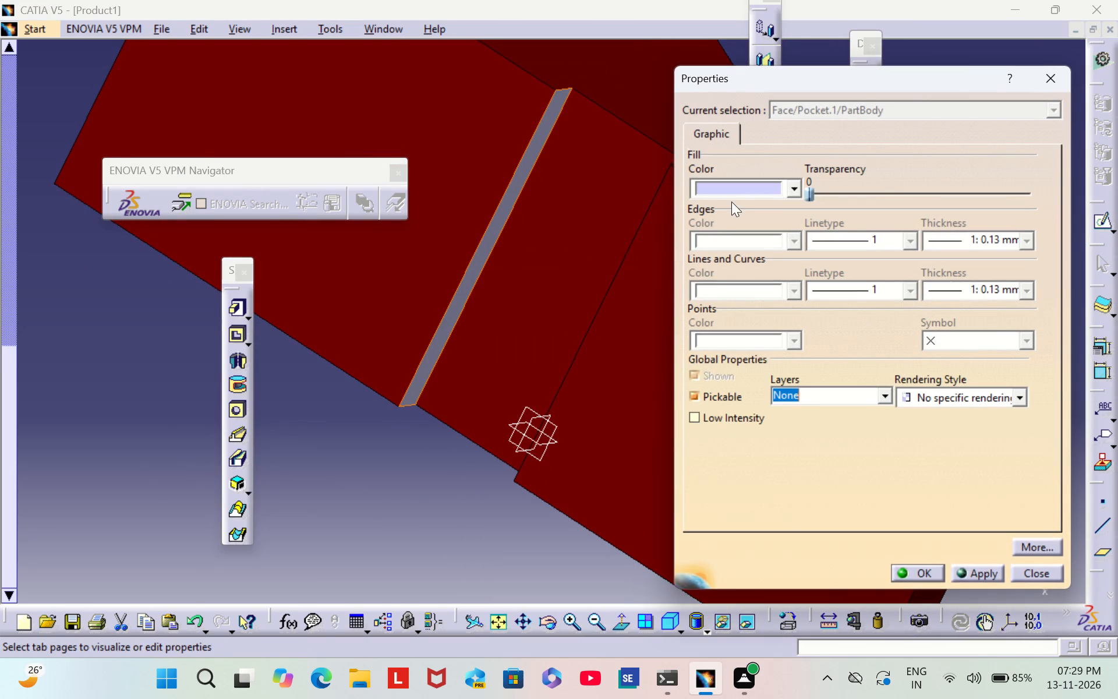
{"action": "left_click", "coordinate": [737, 192]}
{"action": "left_click", "coordinate": [749, 453]}
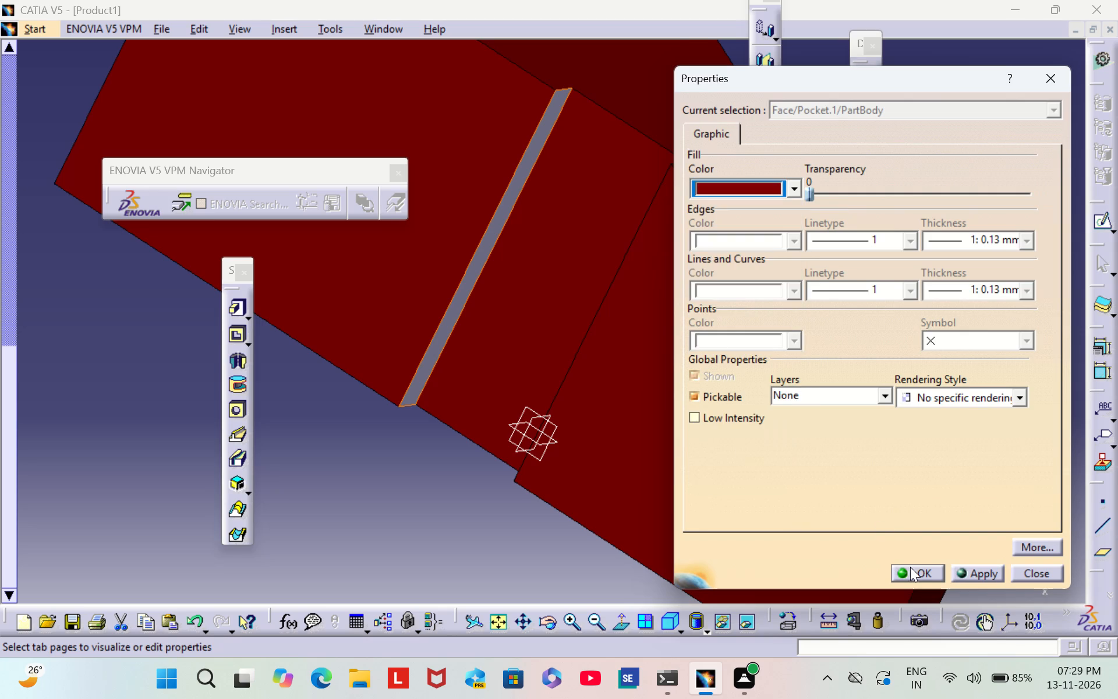
{"action": "left_click", "coordinate": [912, 570]}
Set the fill color of the inner surface of one 8 mm hole to tan, trying cyan first.
{"action": "middle_click_drag", "start_coordinate": [701, 129], "coordinate": [576, 197]}
{"action": "right_click_drag", "start_coordinate": [699, 127], "coordinate": [576, 197]}
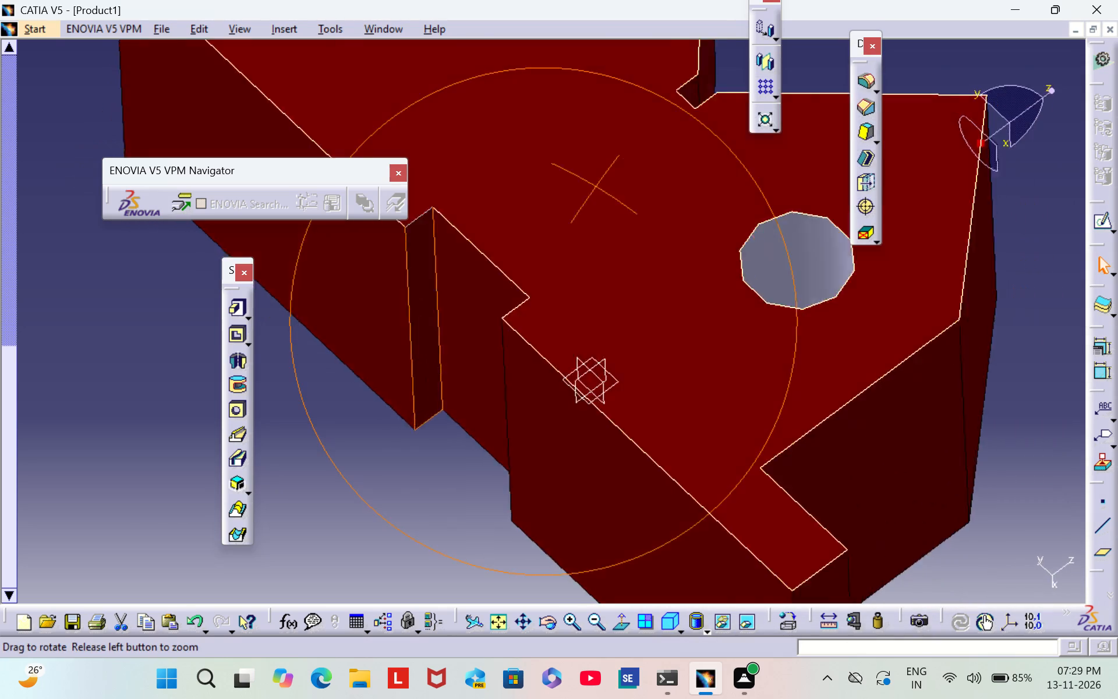
{"action": "right_click_drag", "start_coordinate": [576, 197], "coordinate": [461, 253]}
{"action": "middle_click_drag", "start_coordinate": [576, 197], "coordinate": [461, 253]}
{"action": "right_click", "coordinate": [611, 308]}
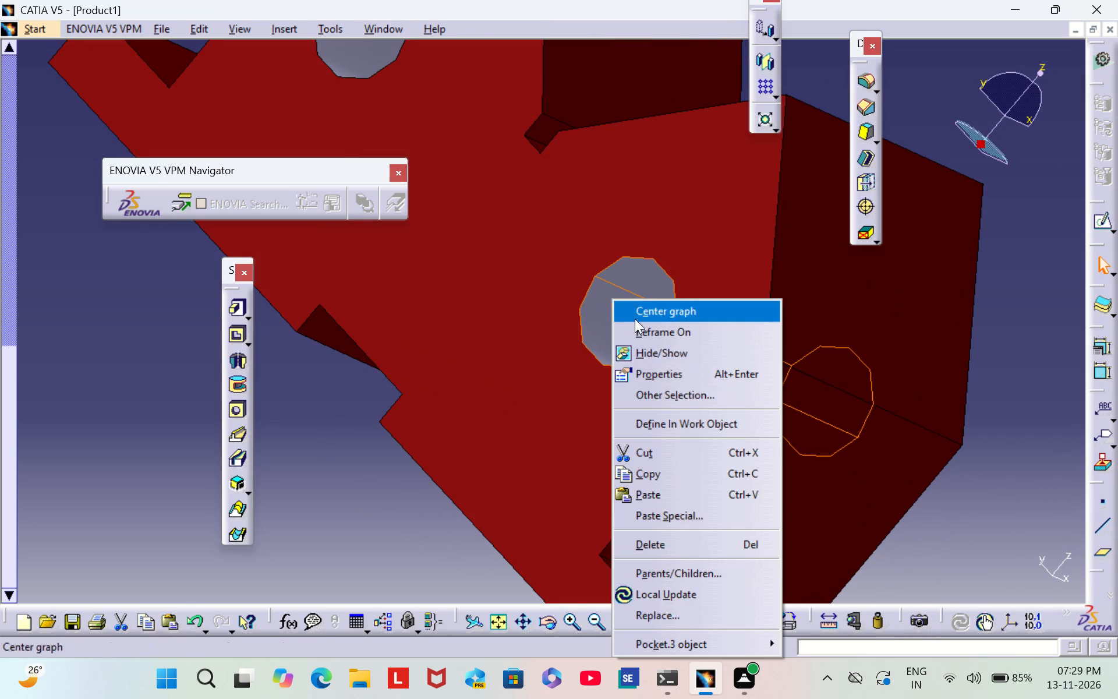
{"action": "left_click", "coordinate": [664, 370]}
{"action": "left_click", "coordinate": [744, 183]}
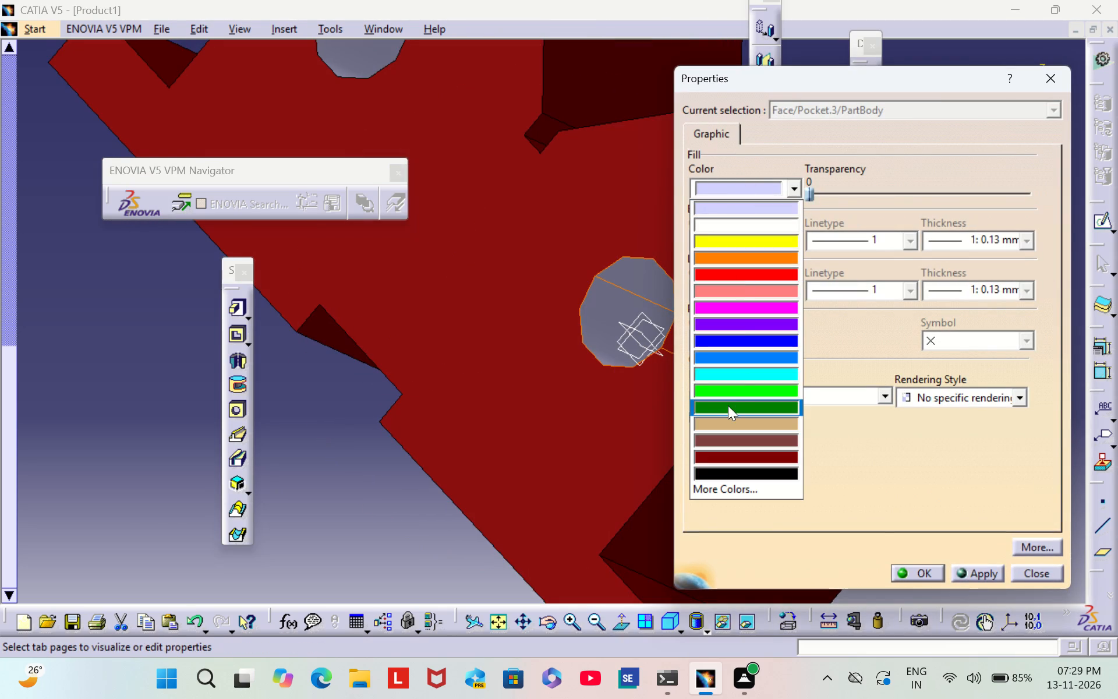
{"action": "left_click", "coordinate": [742, 380]}
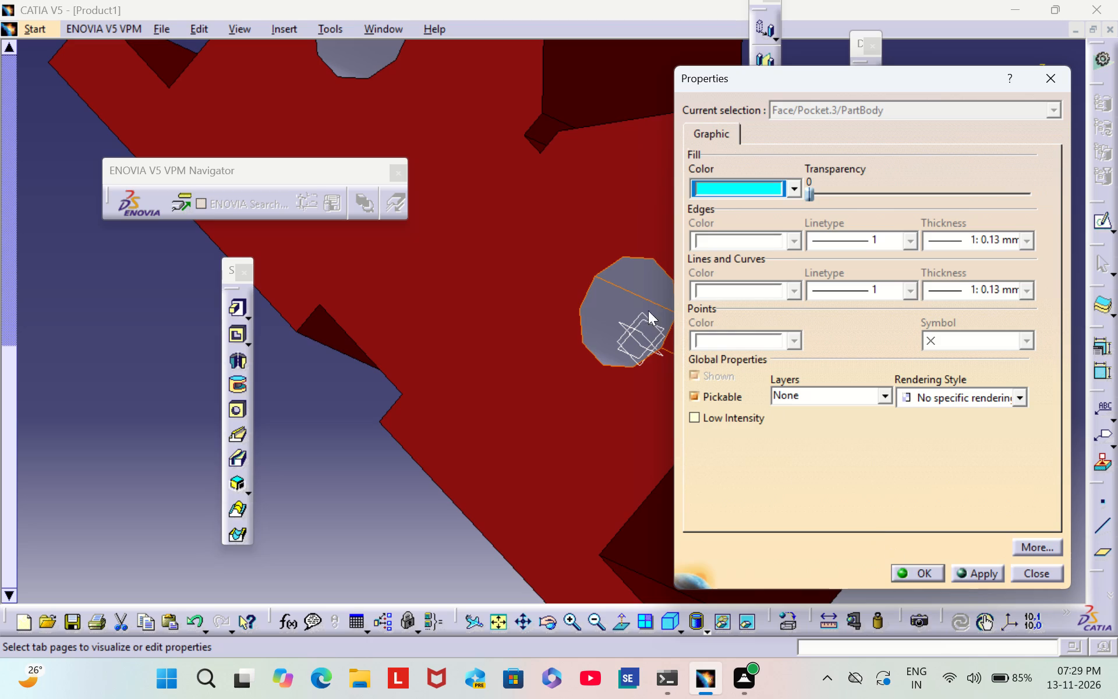
{"action": "left_click", "coordinate": [753, 188]}
{"action": "left_click", "coordinate": [753, 417]}
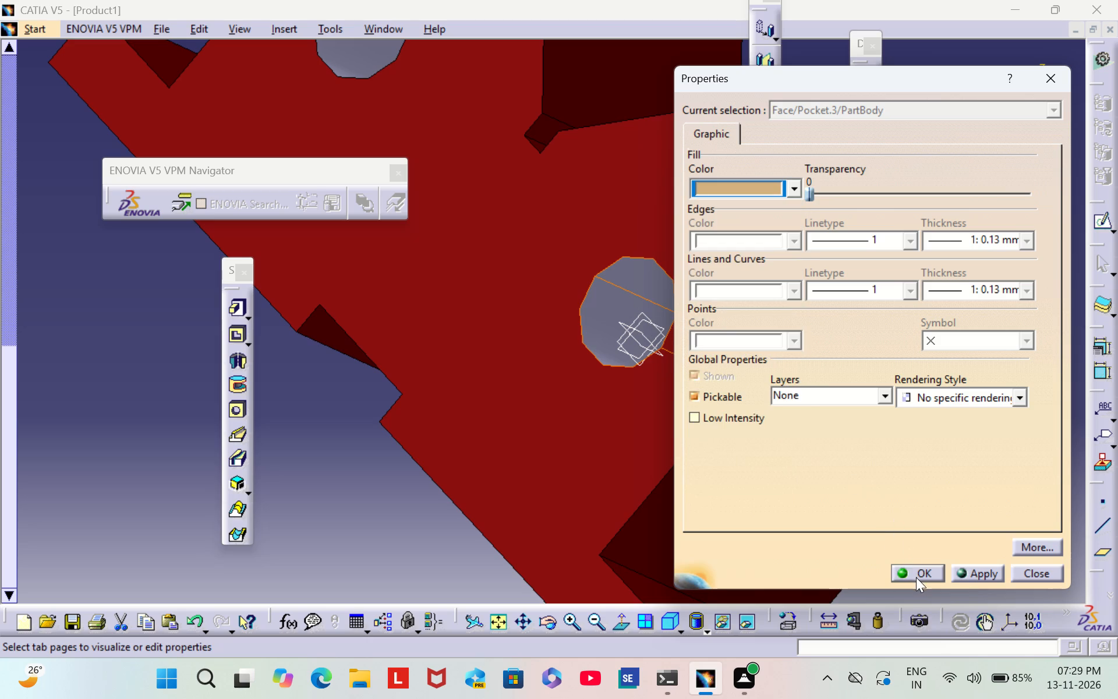
{"action": "left_click", "coordinate": [916, 577]}
Set the fill color of the inner surface of the other 8 mm hole to tan.
{"action": "scroll", "coordinate": [581, 359], "scroll_direction": "down", "scroll_amount": 1}
{"action": "middle_click_drag", "start_coordinate": [581, 359], "coordinate": [882, 555]}
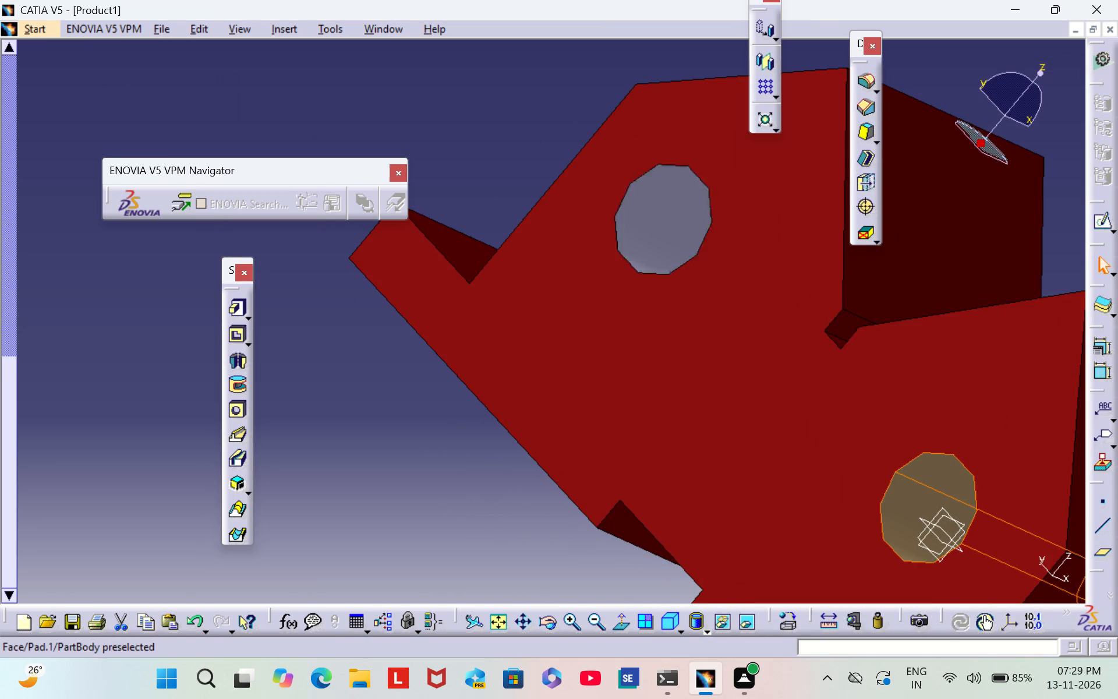
{"action": "right_click", "coordinate": [654, 232]}
{"action": "left_click", "coordinate": [718, 304]}
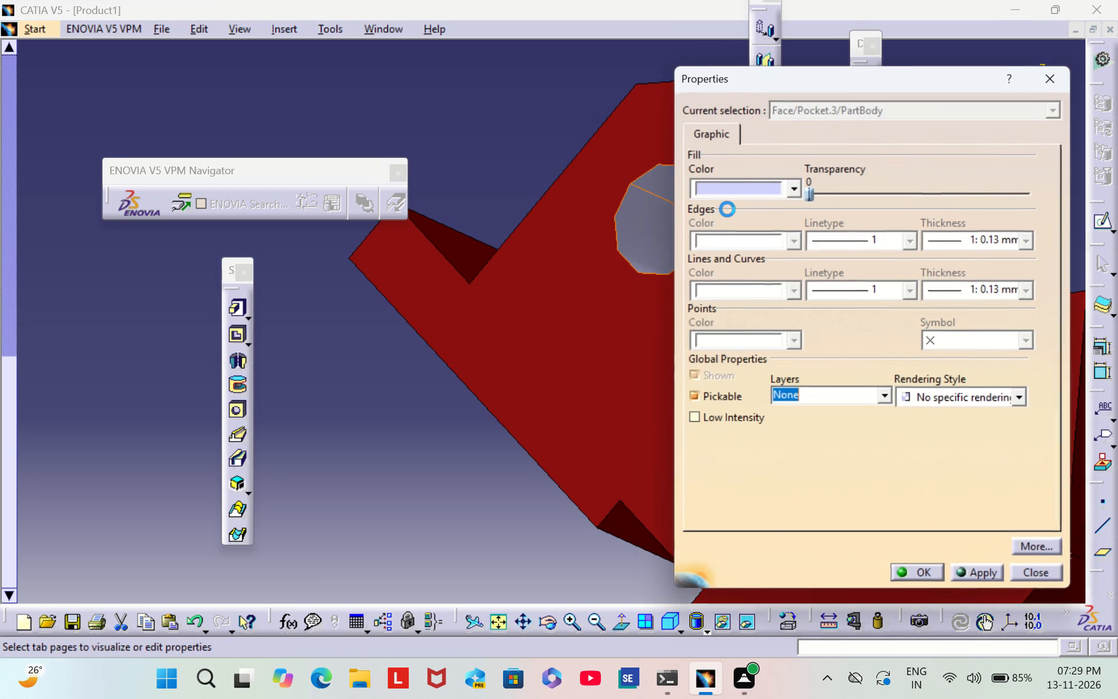
{"action": "left_click", "coordinate": [723, 190]}
{"action": "left_click", "coordinate": [744, 421]}
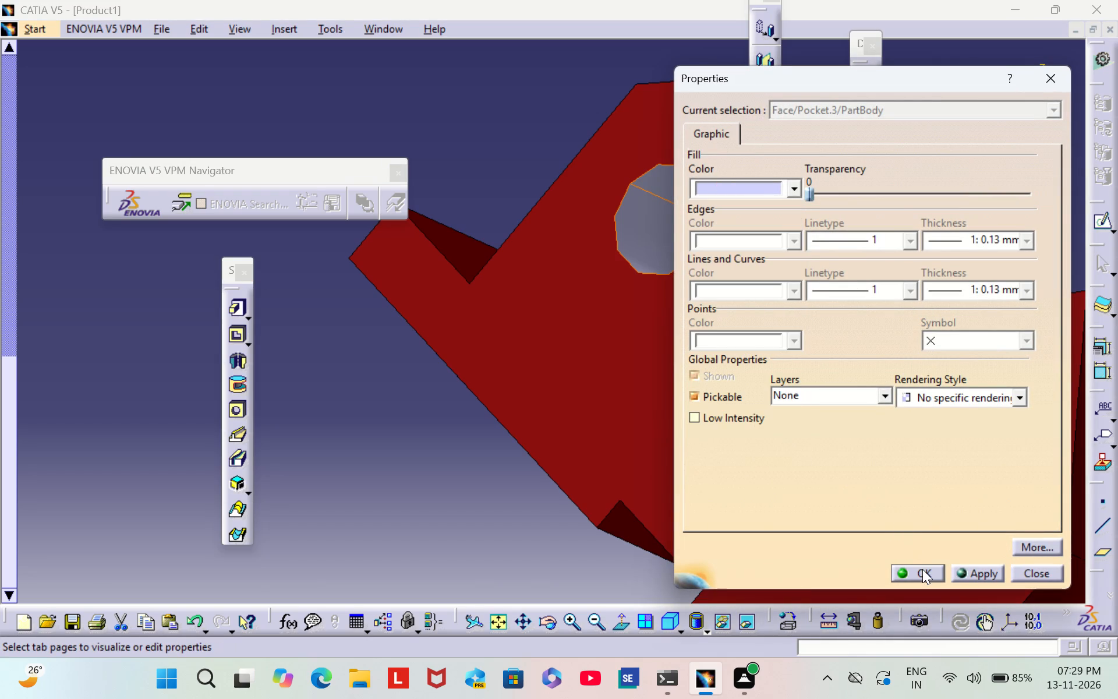
{"action": "left_click", "coordinate": [922, 569]}
Examine the colored body and both holes from several angles, including an isometric view with the whole part fitted and enlarged.
{"action": "left_click", "coordinate": [421, 442]}
{"action": "middle_click_drag", "start_coordinate": [472, 450], "coordinate": [318, 329]}
{"action": "middle_click_drag", "start_coordinate": [943, 355], "coordinate": [941, 353]}
{"action": "right_click_drag", "start_coordinate": [943, 354], "coordinate": [941, 353]}
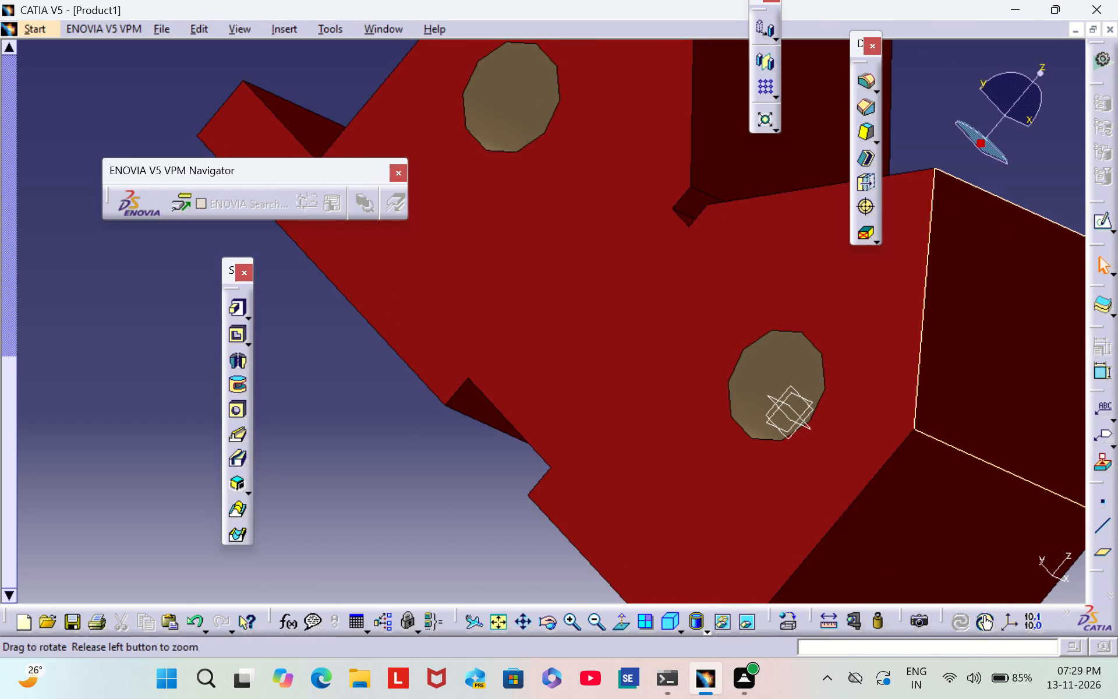
{"action": "middle_click_drag", "start_coordinate": [941, 353], "coordinate": [494, 278]}
{"action": "right_click_drag", "start_coordinate": [941, 353], "coordinate": [494, 278]}
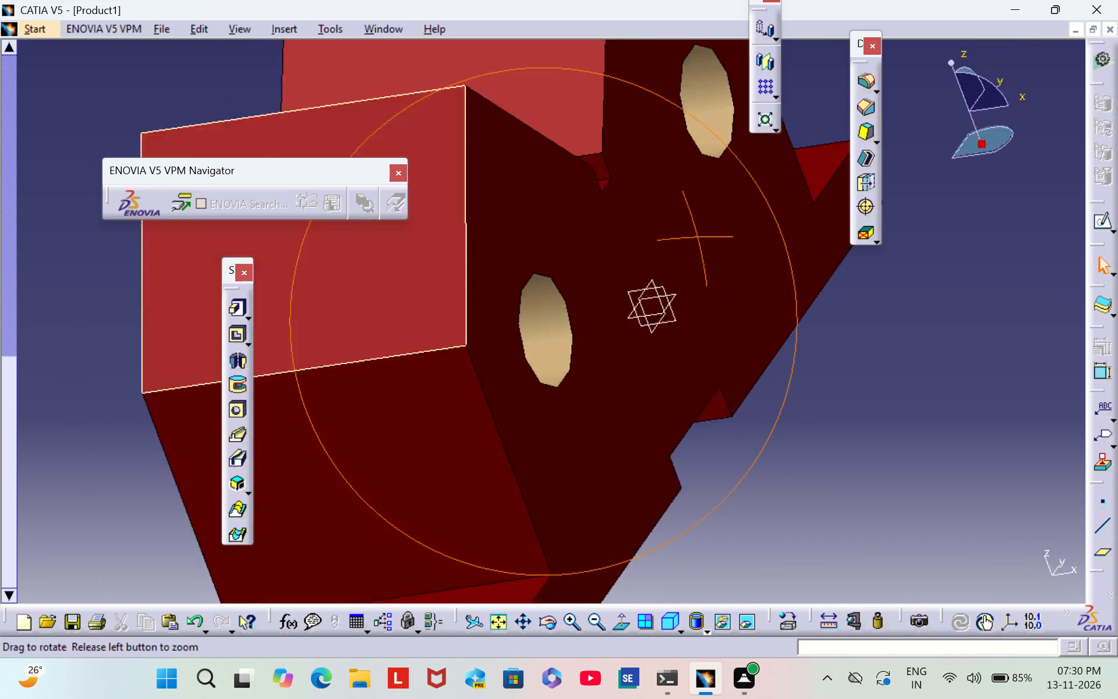
{"action": "right_click_drag", "start_coordinate": [494, 278], "coordinate": [665, 463]}
{"action": "middle_click_drag", "start_coordinate": [494, 278], "coordinate": [806, 335]}
{"action": "right_click_drag", "start_coordinate": [489, 137], "coordinate": [429, 149]}
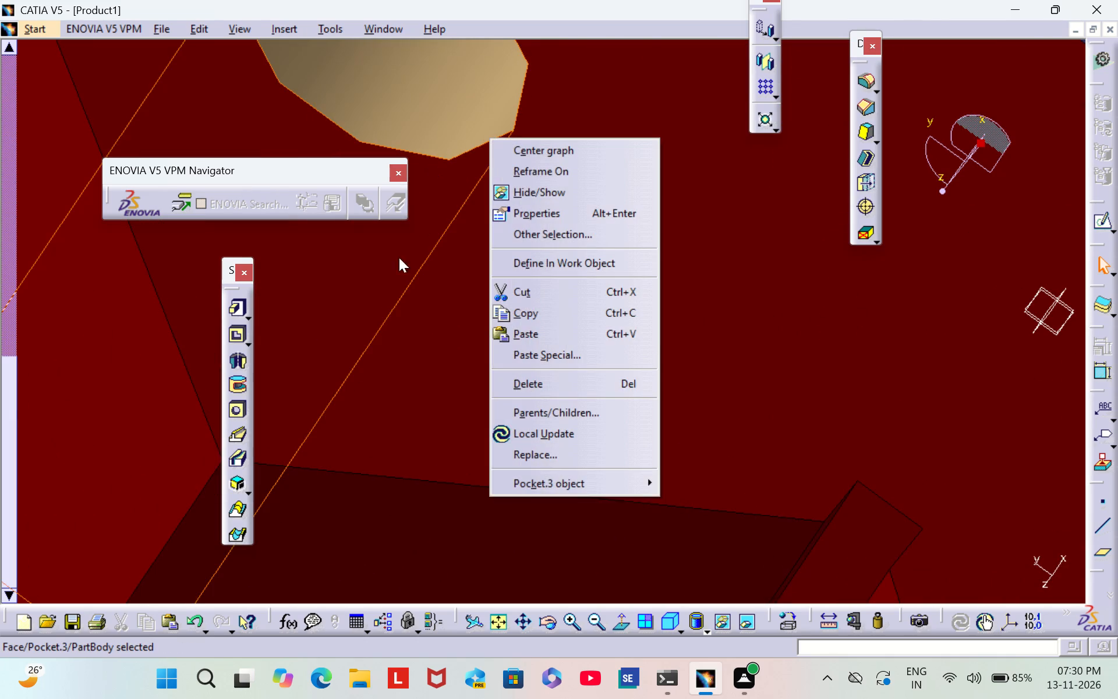
{"action": "left_click", "coordinate": [653, 79]}
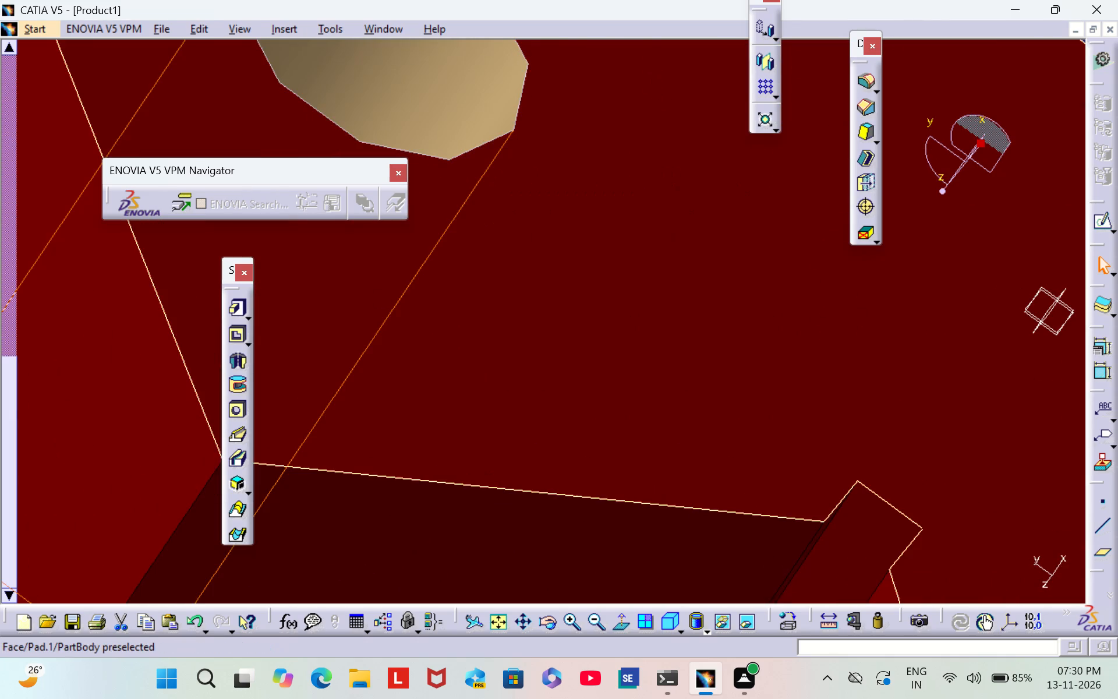
{"action": "left_click", "coordinate": [653, 79]}
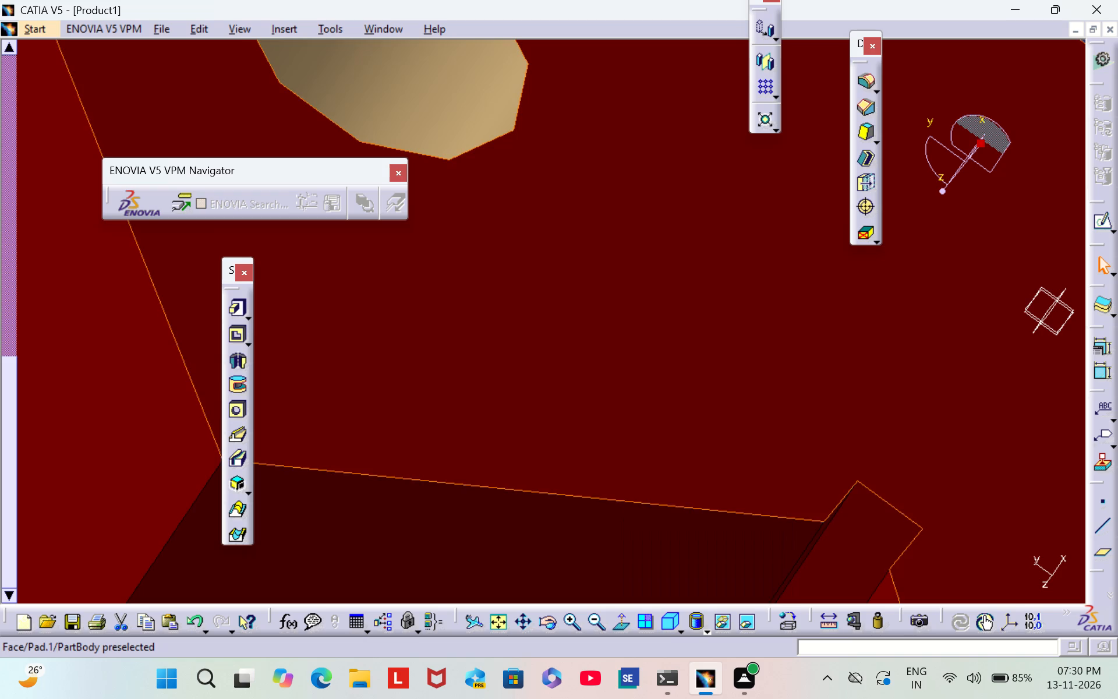
{"action": "left_click", "coordinate": [666, 631]}
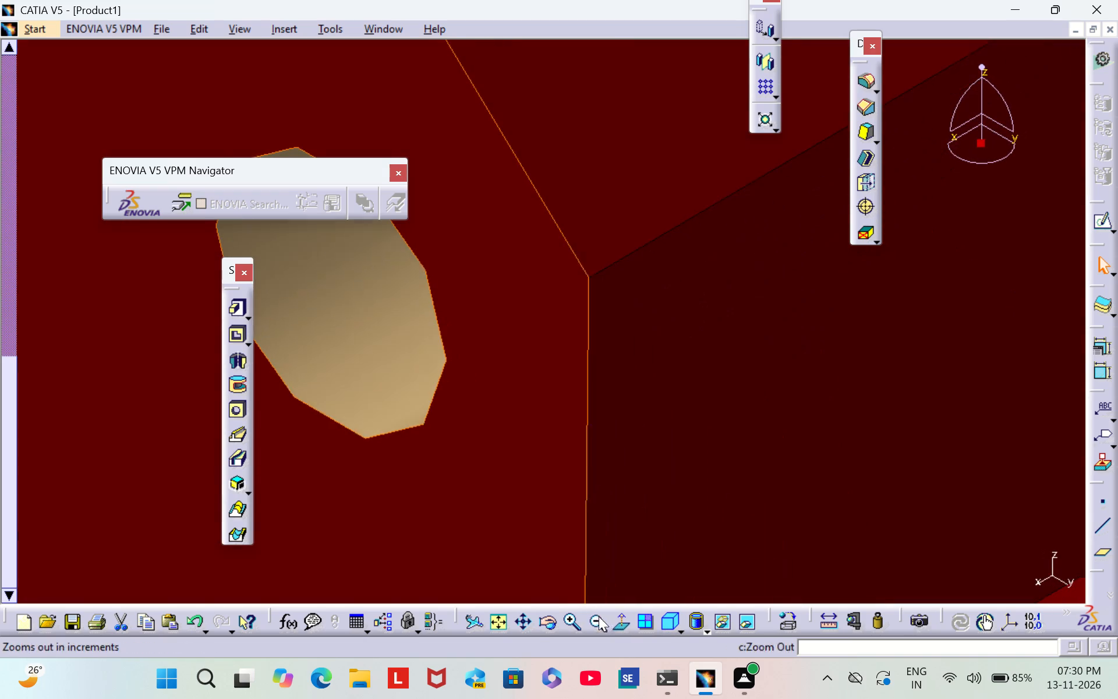
{"action": "left_click", "coordinate": [497, 624]}
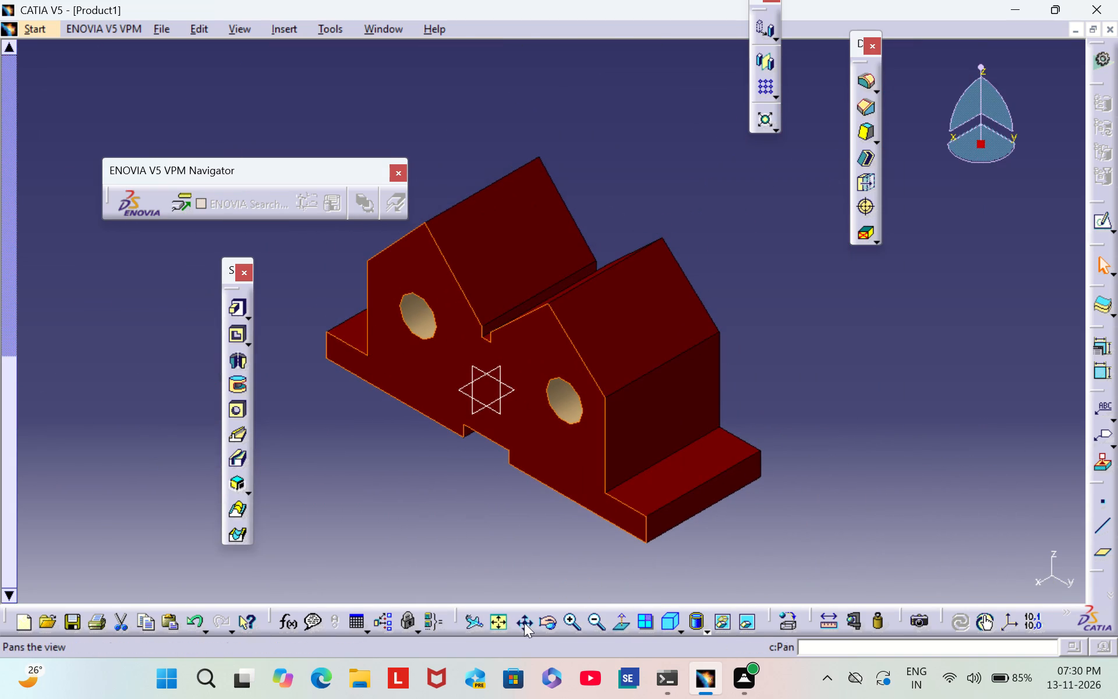
{"action": "left_click", "coordinate": [575, 622]}
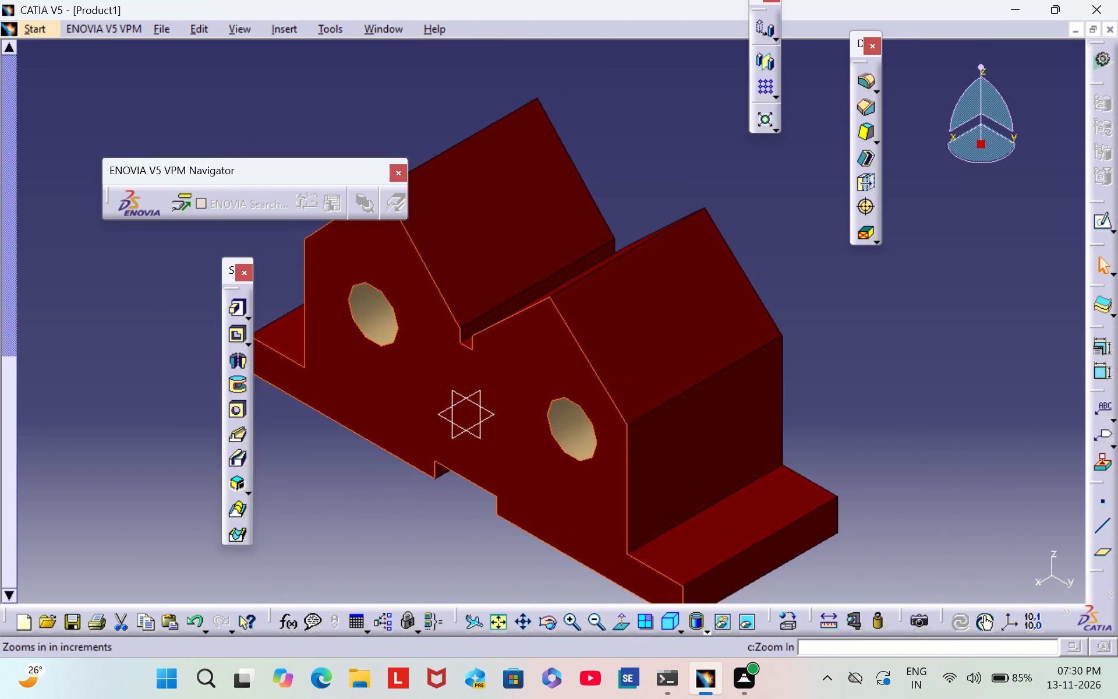
{"action": "middle_click_drag", "start_coordinate": [398, 542], "coordinate": [410, 513]}
{"action": "left_click", "coordinate": [408, 511]}
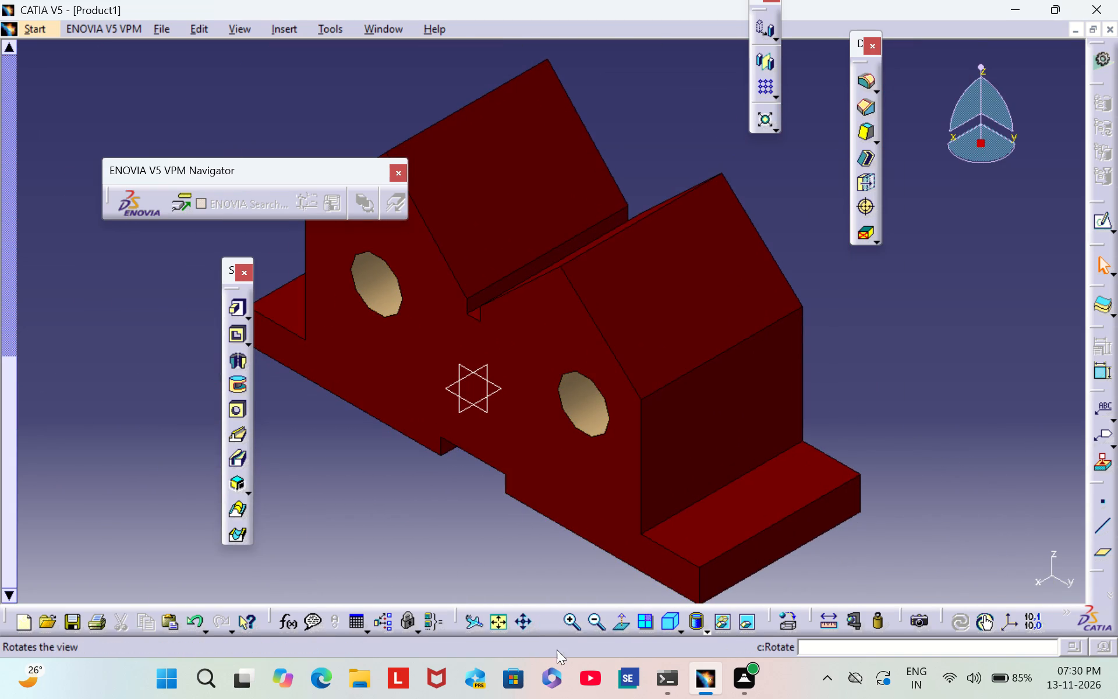
{"action": "left_click", "coordinate": [576, 629]}
{"action": "left_click", "coordinate": [592, 629]}
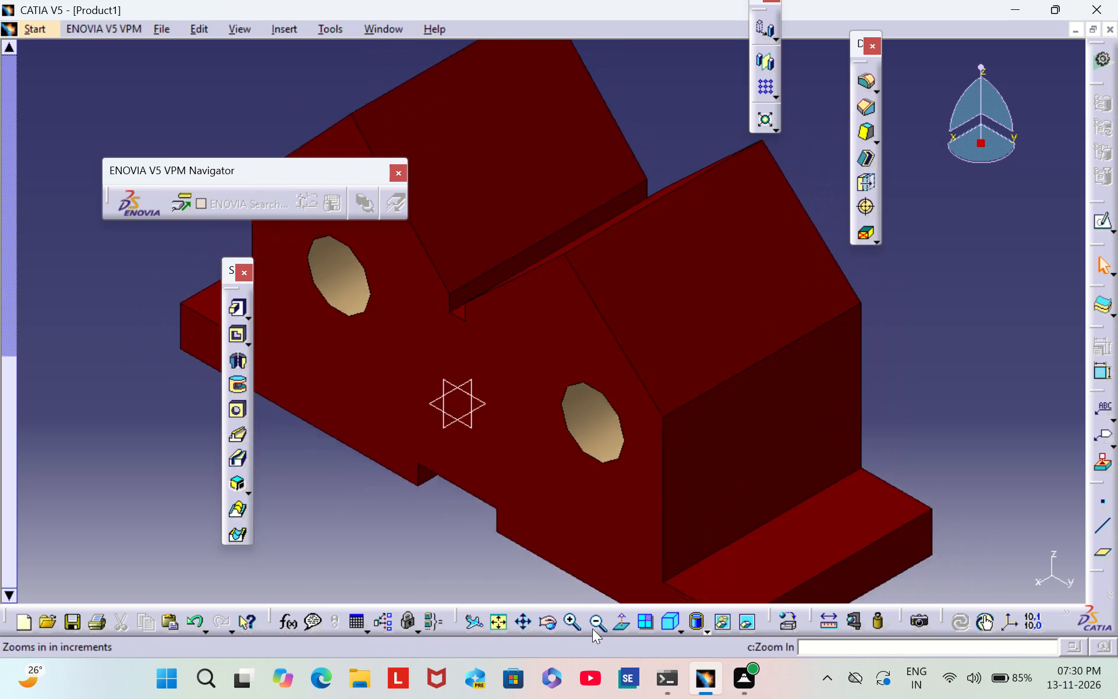
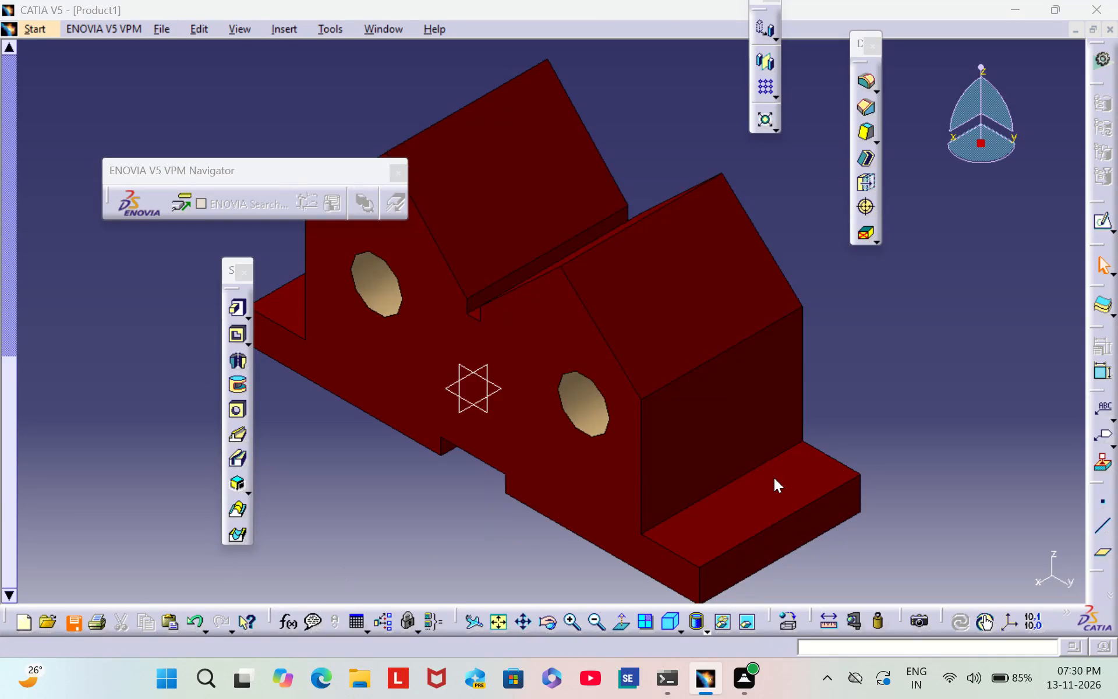
Save the part to the Desktop as a CATPart named PART 5, accepting the update of its links in session.
{"action": "key", "text": "BackSpace"}
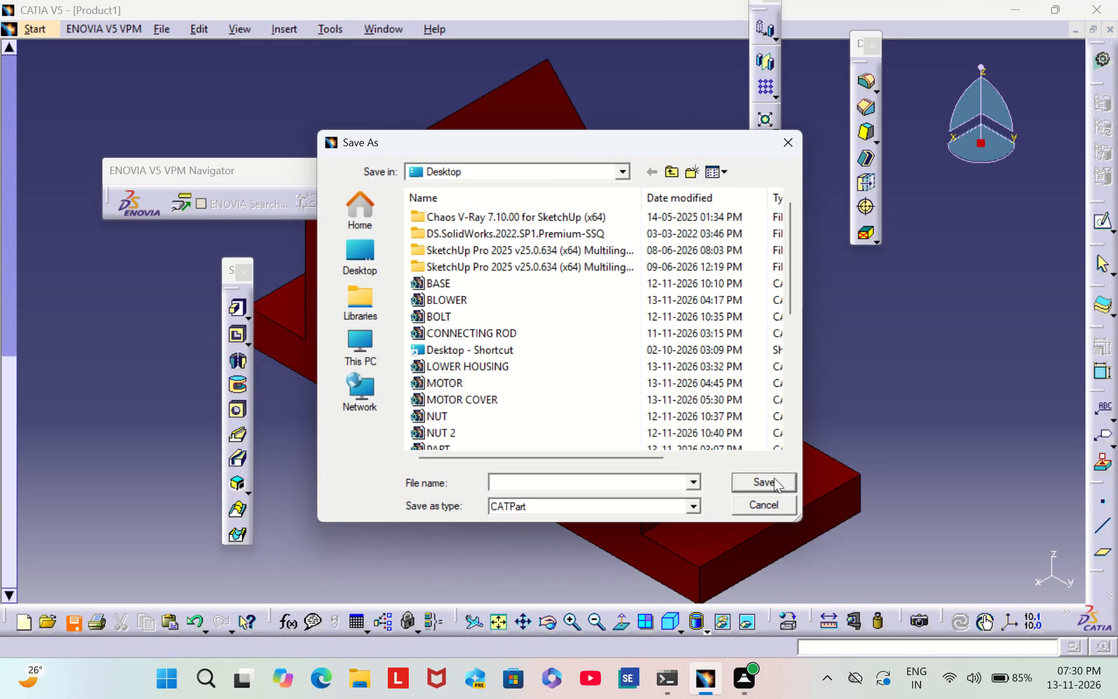
{"action": "type", "text": "PART"}
{"action": "key", "text": "space"}
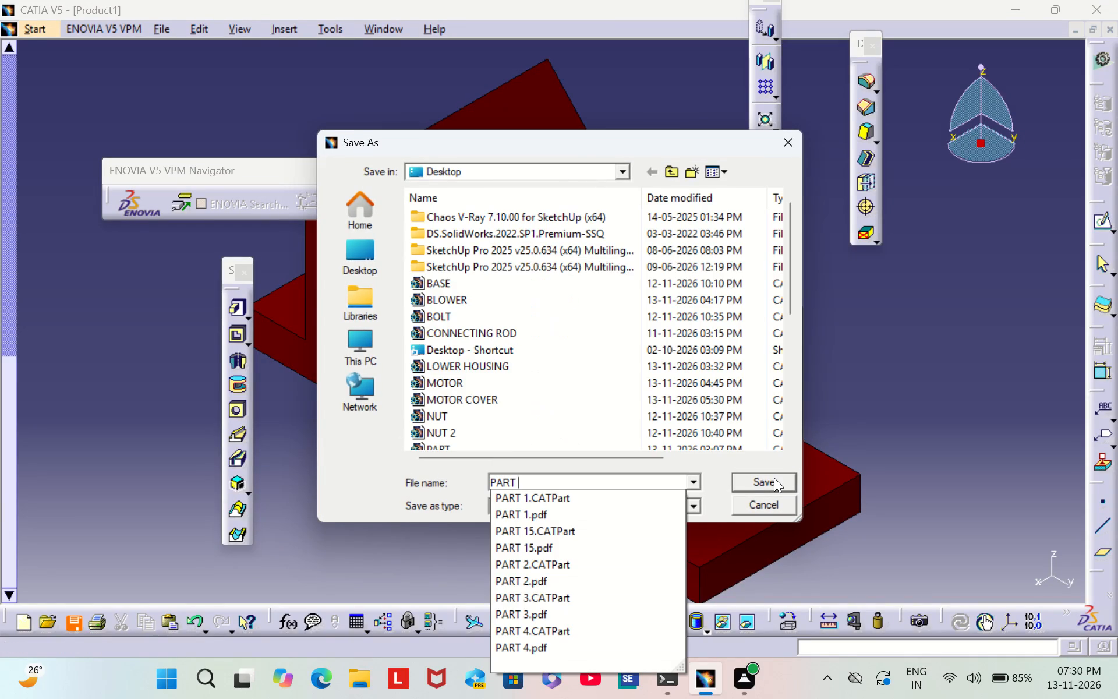
{"action": "key", "text": "5"}
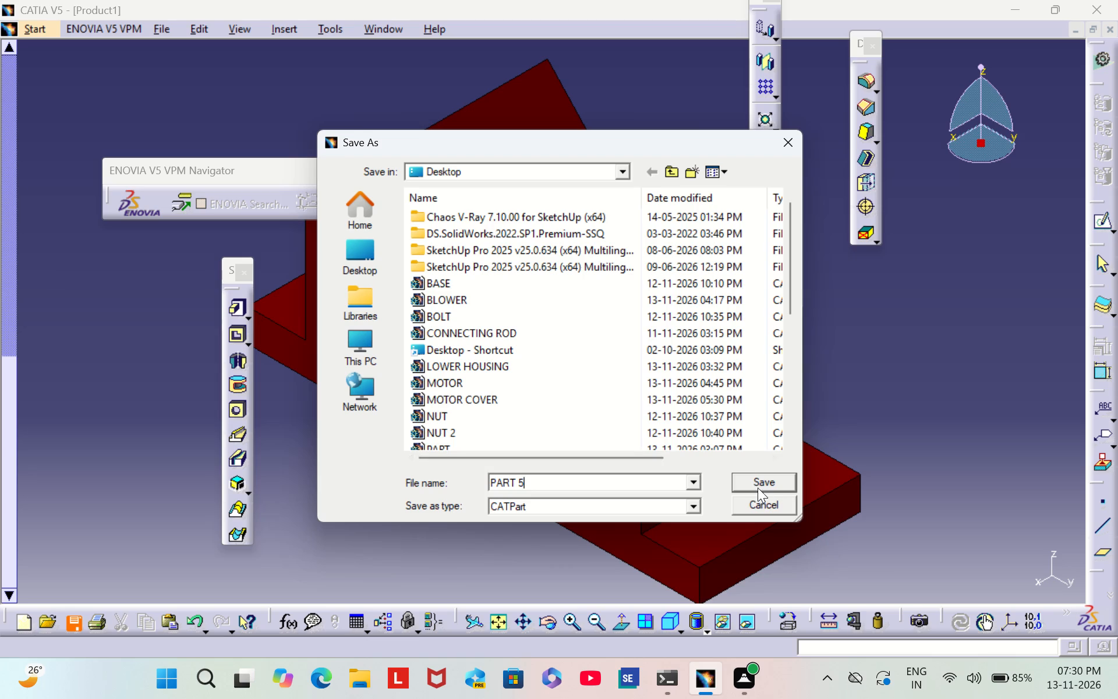
{"action": "left_click", "coordinate": [758, 477]}
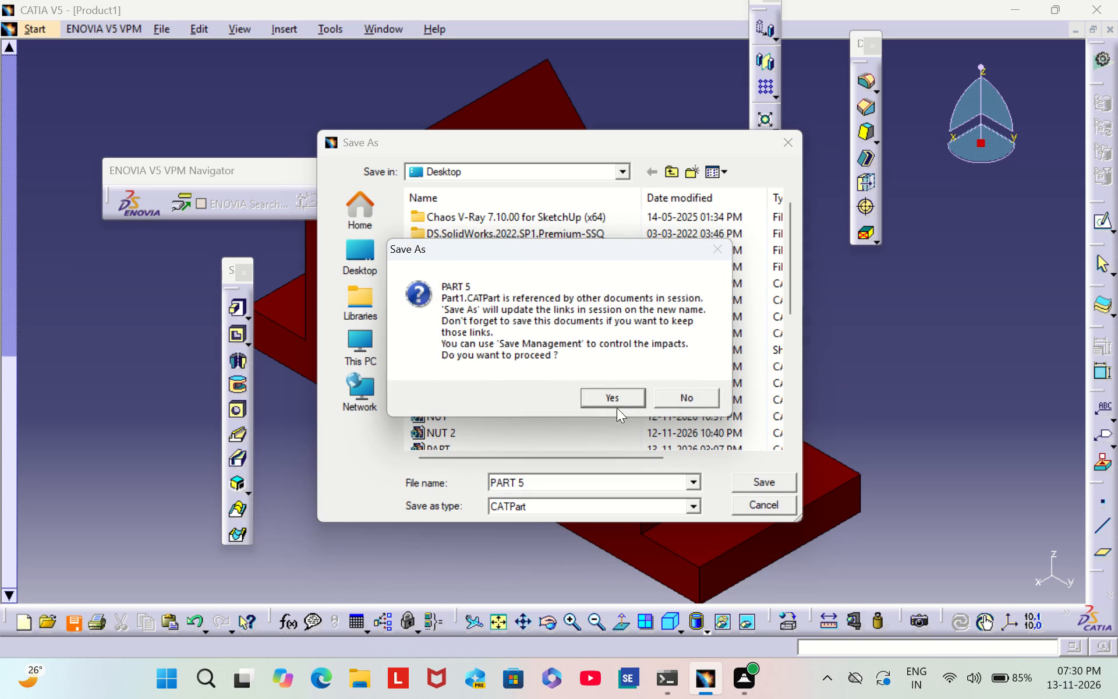
{"action": "left_click", "coordinate": [605, 398]}
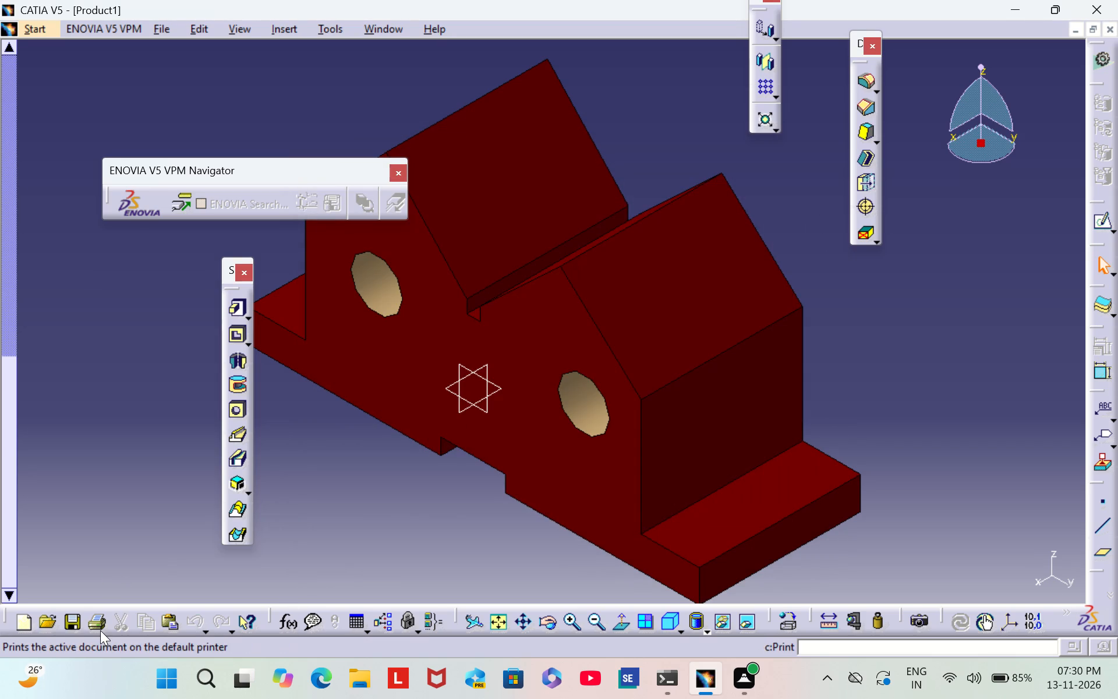
Print the displayed part to a PDF document named PART 5 on the Desktop.
{"action": "left_click", "coordinate": [99, 630]}
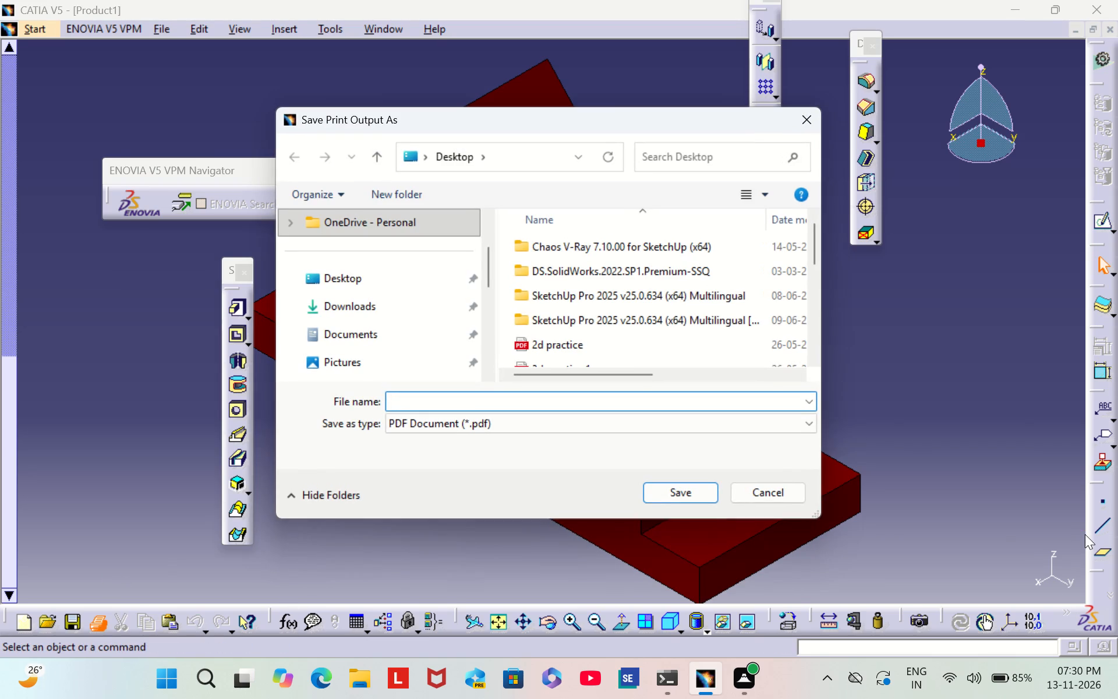
{"action": "type", "text": "PART"}
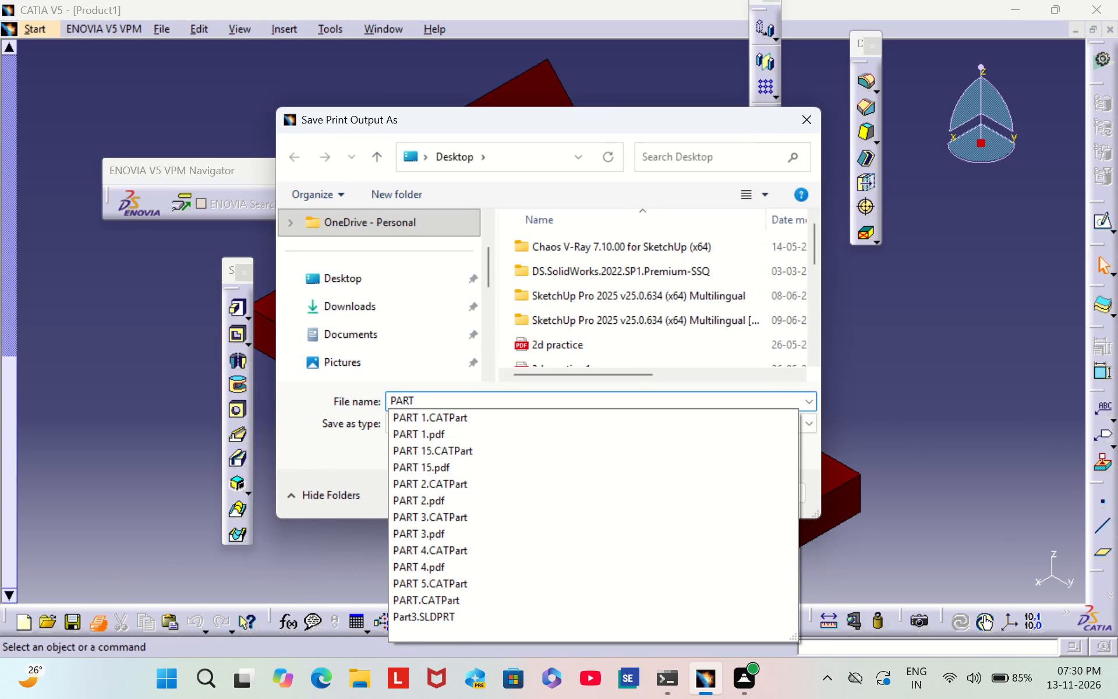
{"action": "key", "text": "space"}
{"action": "key", "text": "5"}
{"action": "key", "text": "Return"}
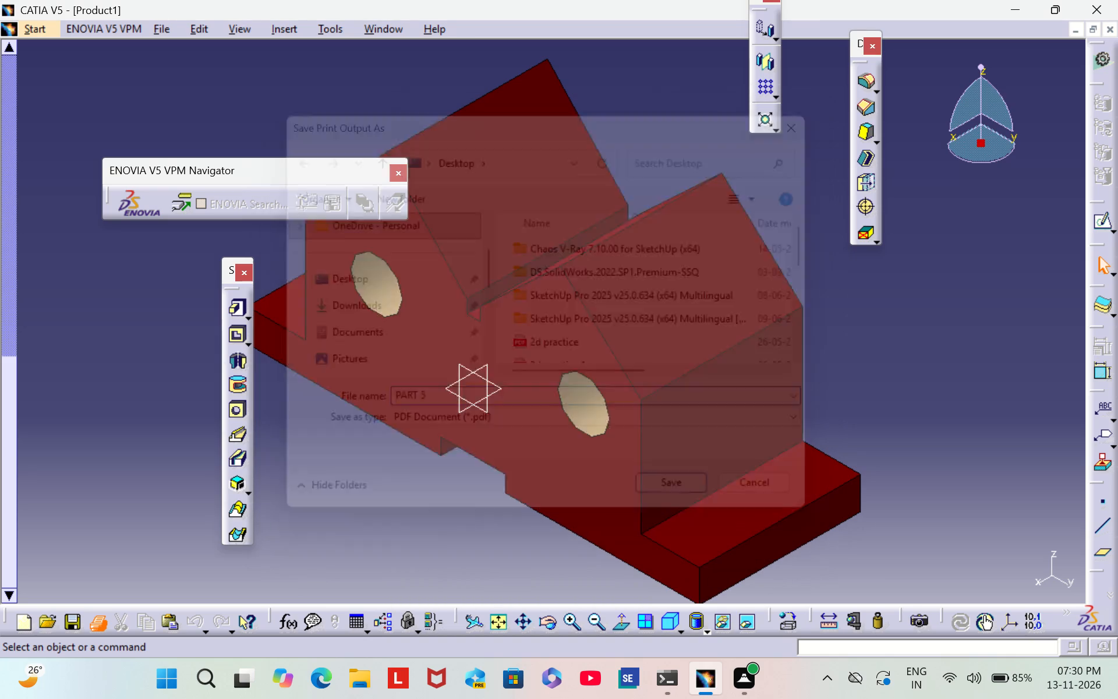